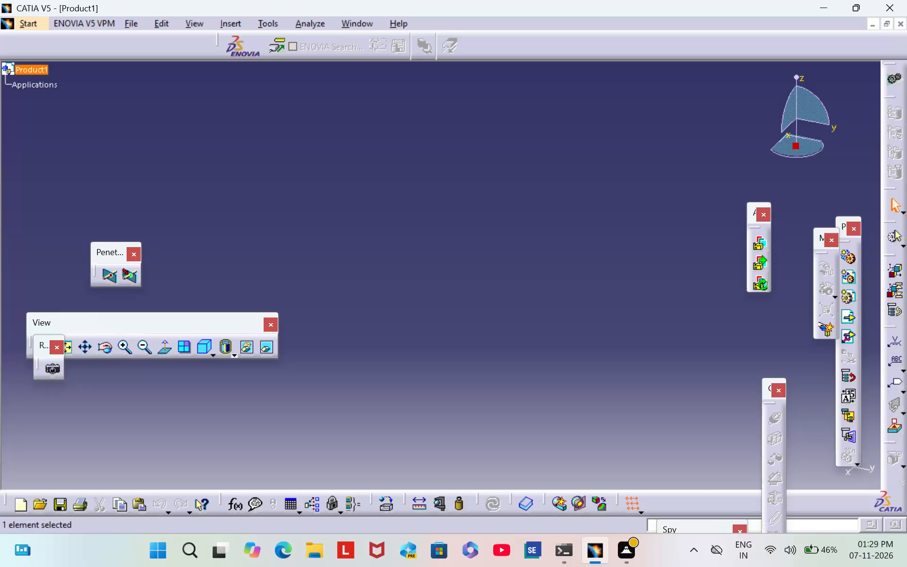
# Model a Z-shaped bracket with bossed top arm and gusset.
# Switch to the Part Design workbench from the empty Product1 assembly to start a new part in it.
pyautogui.click(37, 19)
pyautogui.click(78, 61)
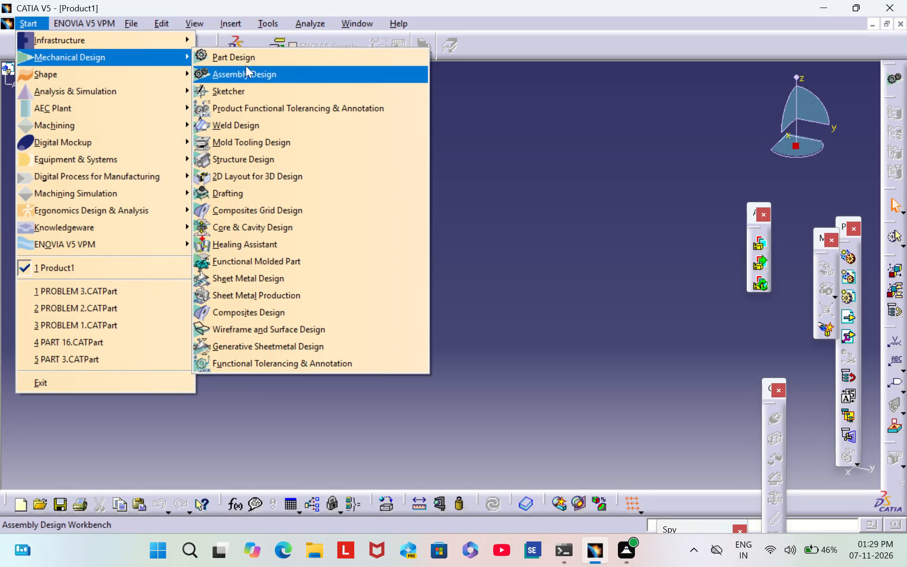
pyautogui.click(246, 64)
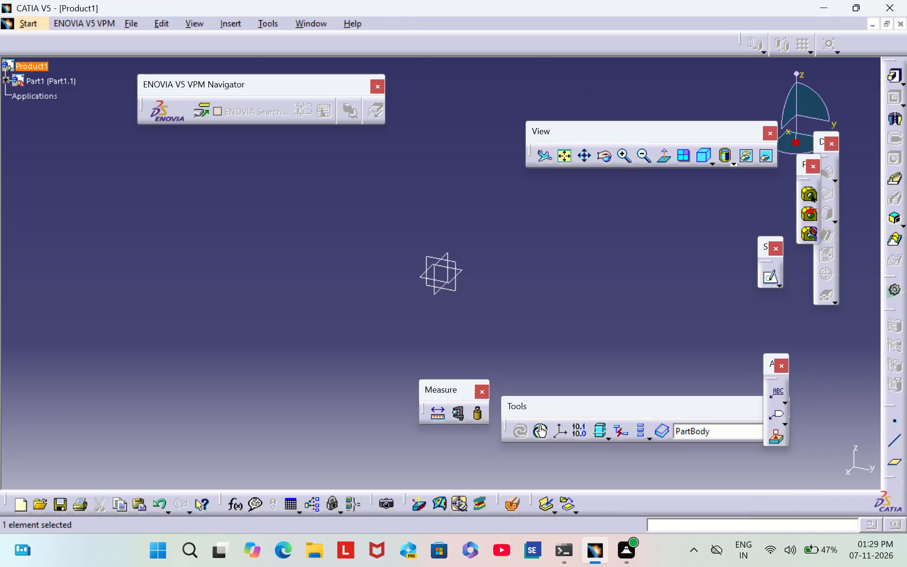
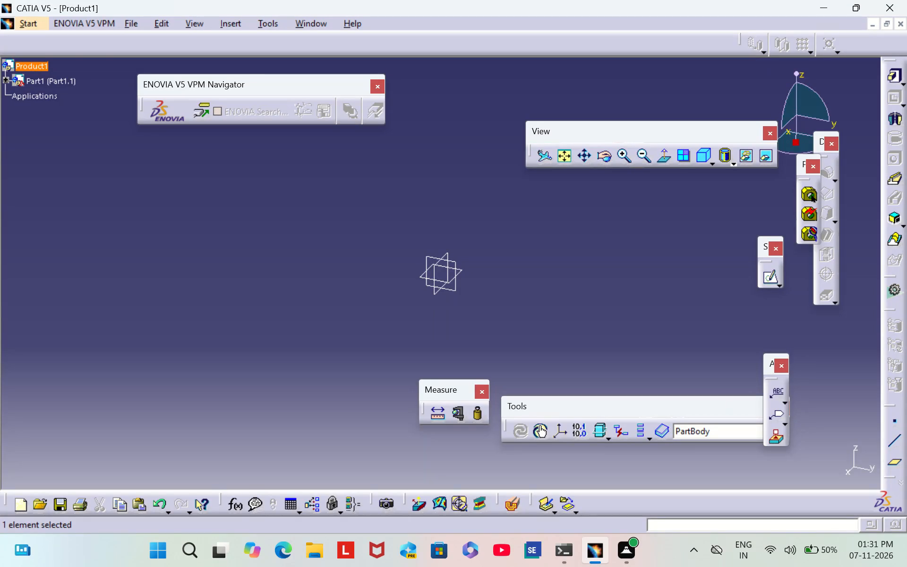
# Open a new sketch on the yz plane of Part1.
pyautogui.click(453, 290)
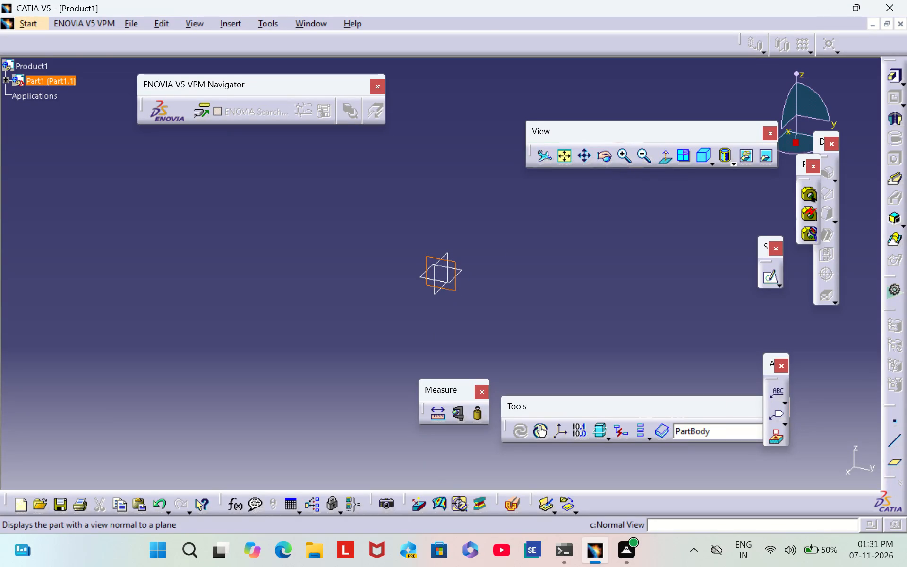
pyautogui.click(768, 283)
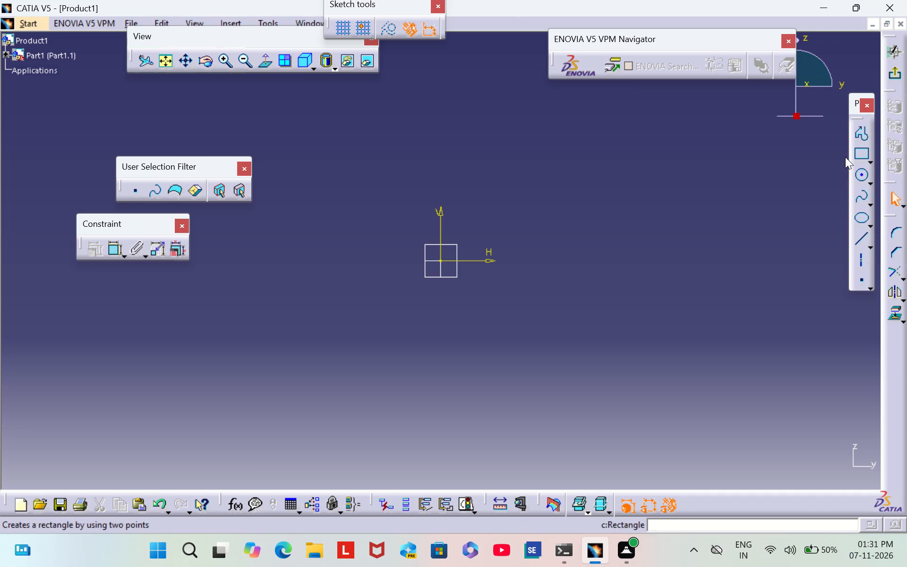
# Draw a closed eight-sided Z-shaped profile around the origin with horizontal and vertical lines, about 110 mm wide and 97 mm high overall.
pyautogui.click(863, 137)
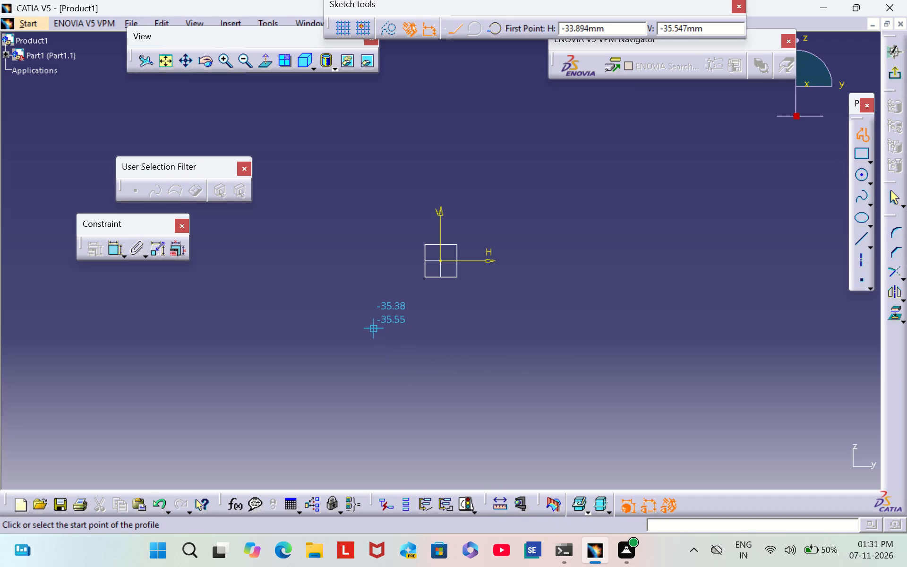
pyautogui.click(370, 309)
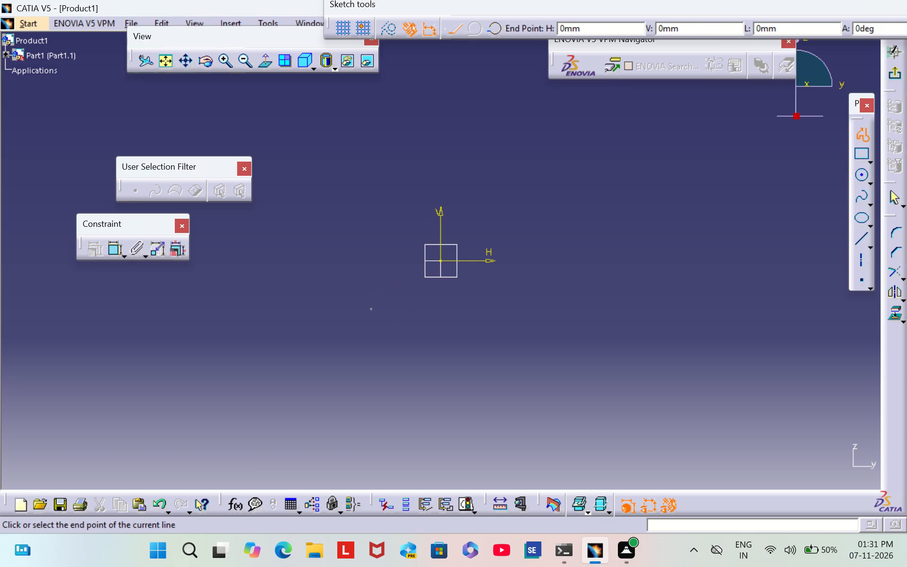
pyautogui.click(475, 305)
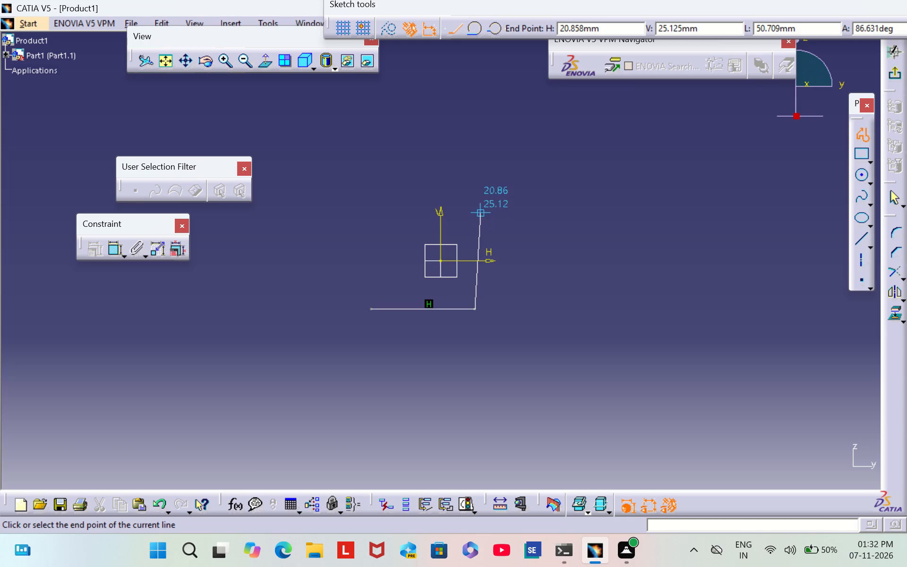
pyautogui.click(475, 154)
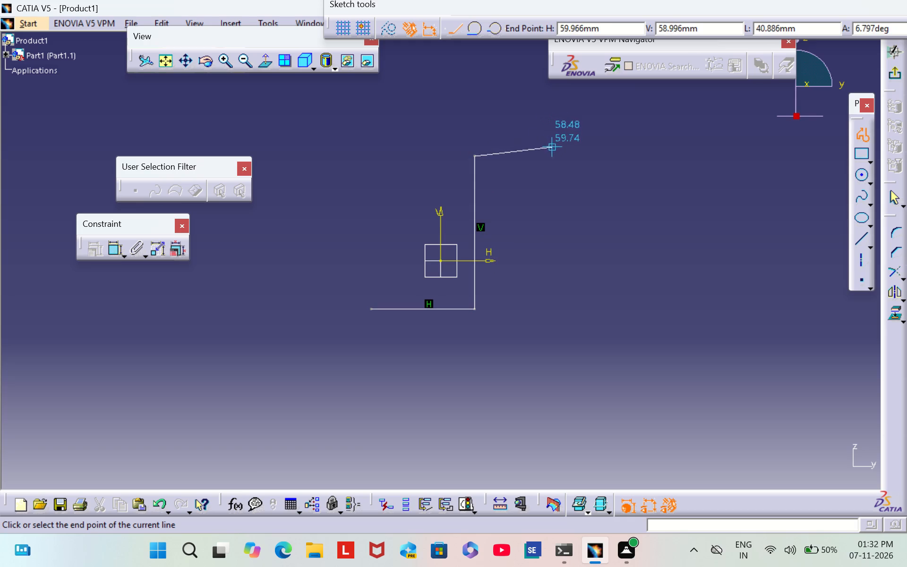
pyautogui.click(580, 155)
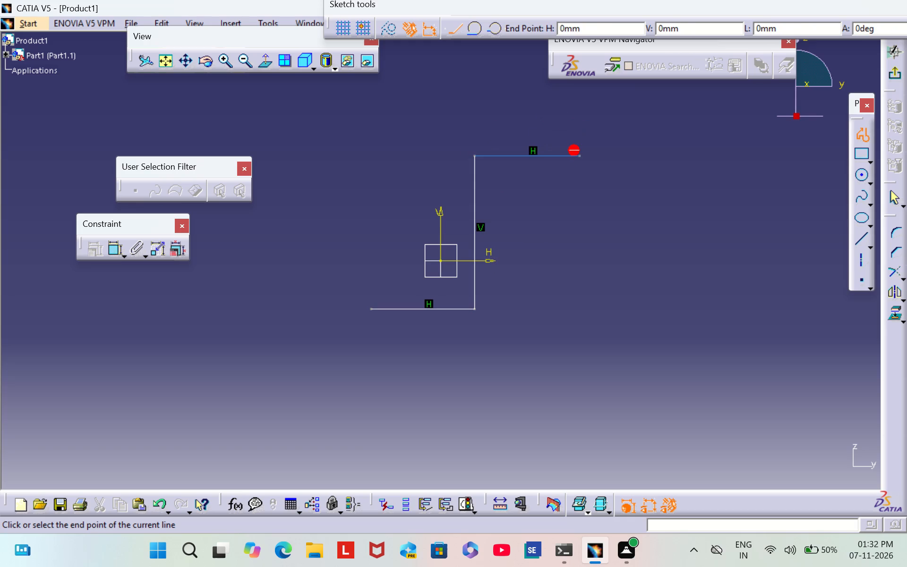
pyautogui.click(581, 181)
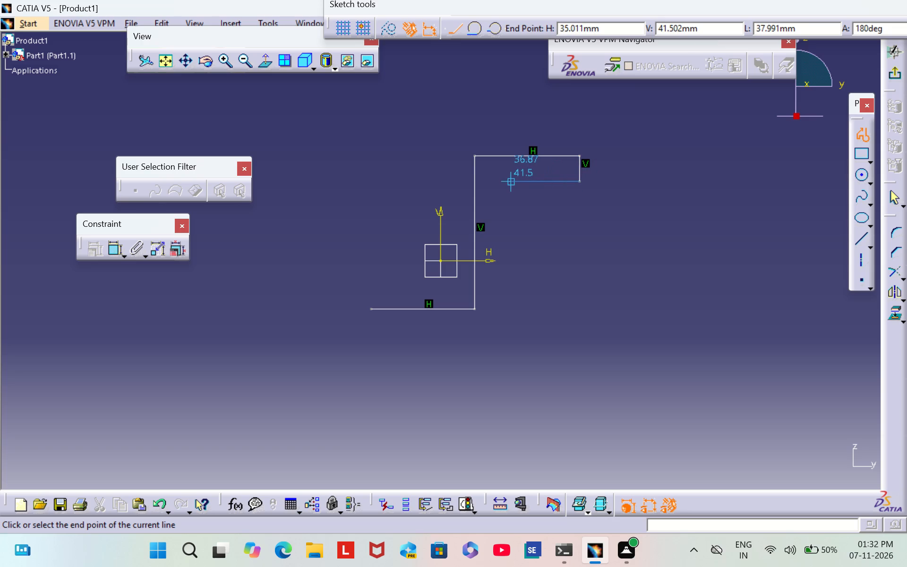
pyautogui.click(504, 184)
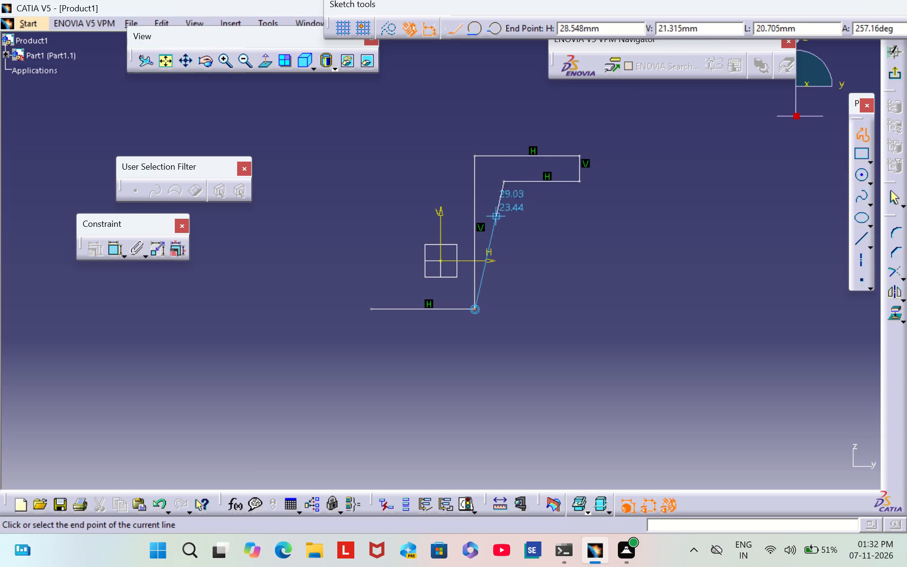
pyautogui.click(505, 341)
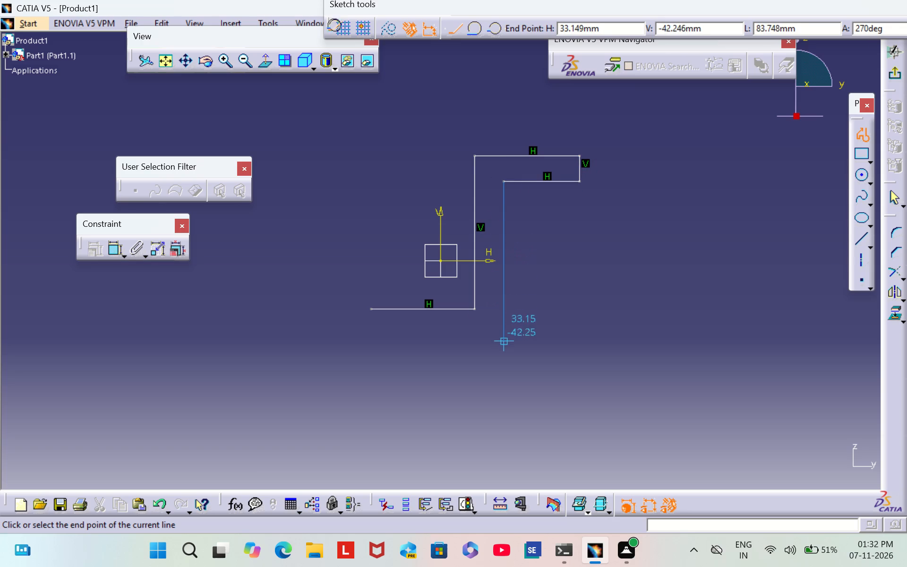
pyautogui.click(371, 344)
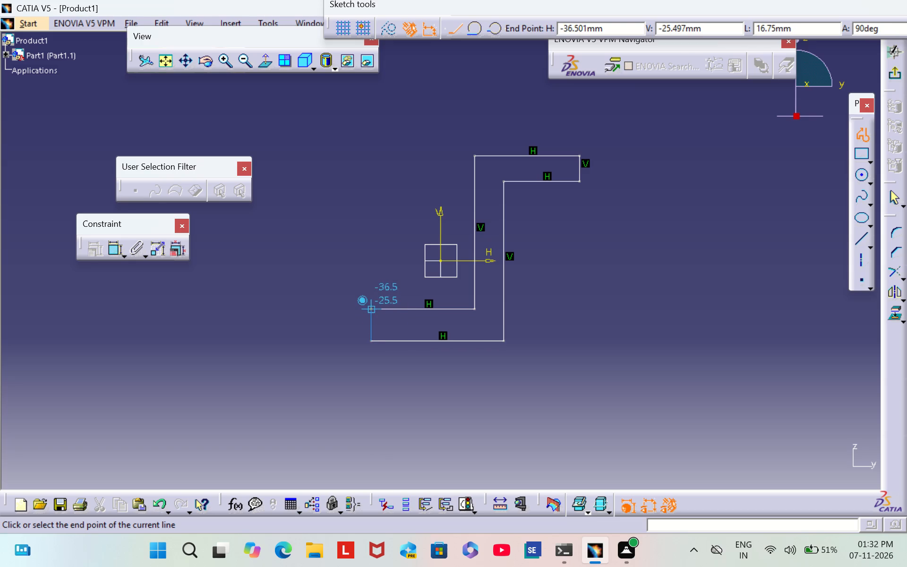
pyautogui.click(374, 308)
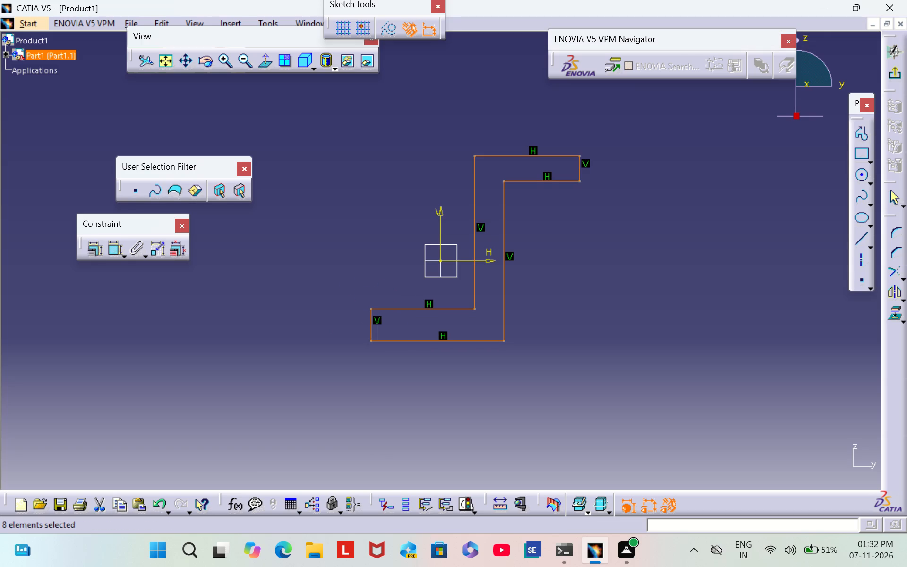
pyautogui.click(348, 285)
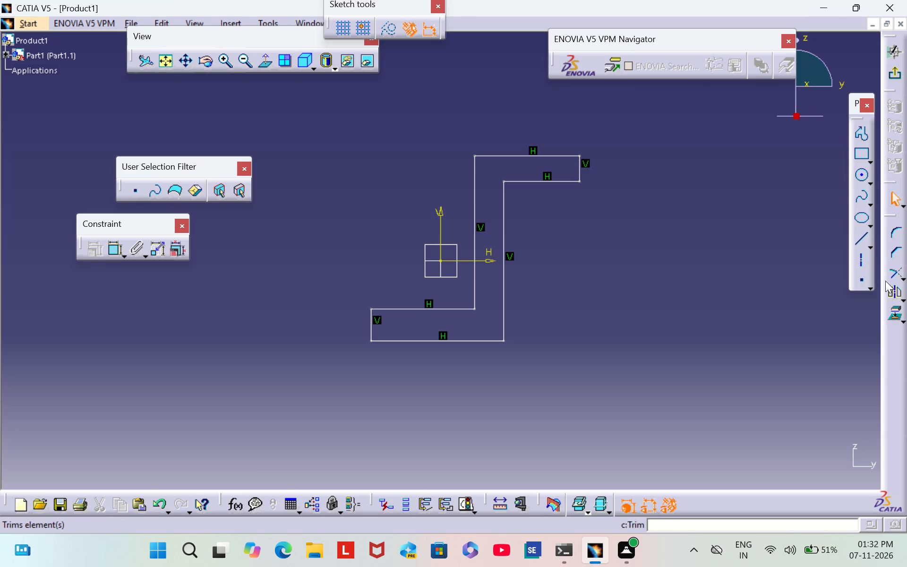
# Dimension the upper edge of the Z profile's lower flange horizontally between its endpoints and set it to 35 mm.
pyautogui.click(117, 250)
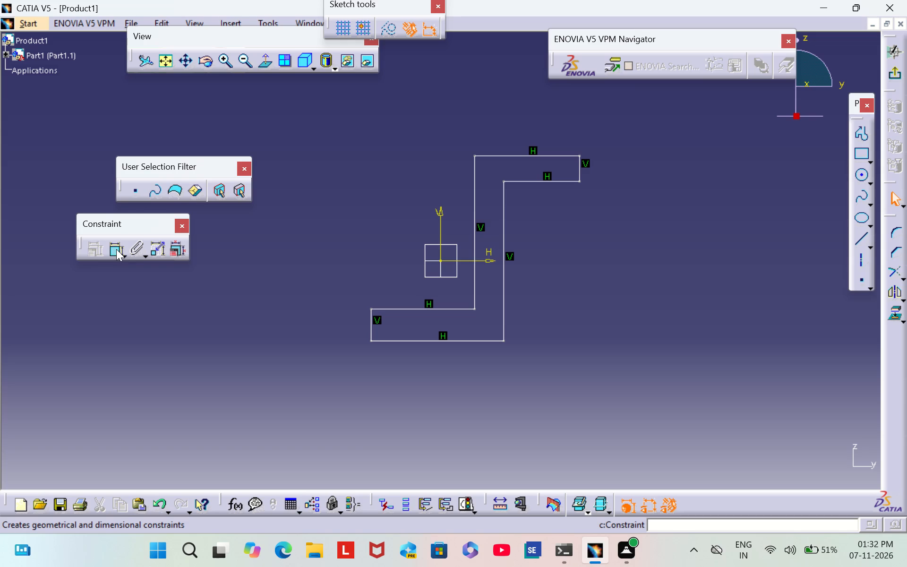
pyautogui.click(370, 309)
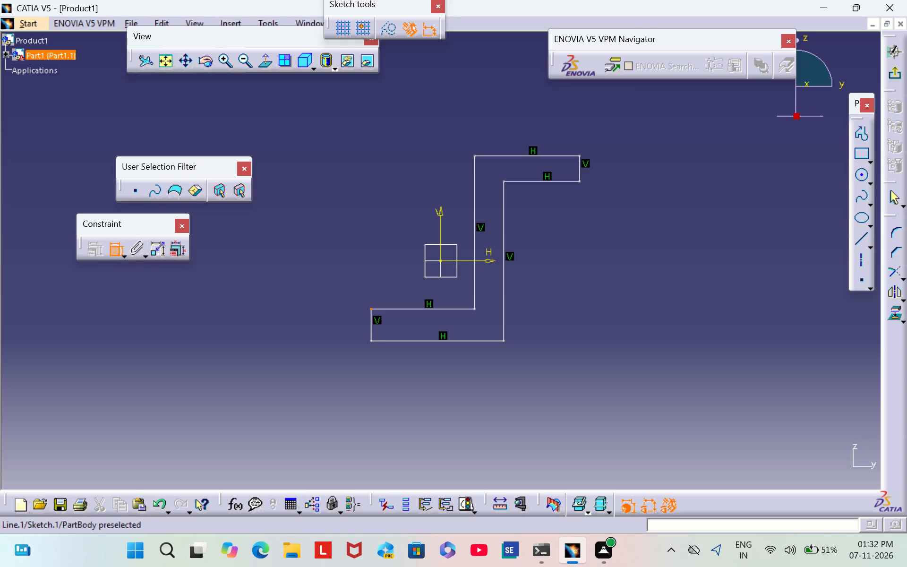
pyautogui.click(473, 309)
pyautogui.click(424, 377)
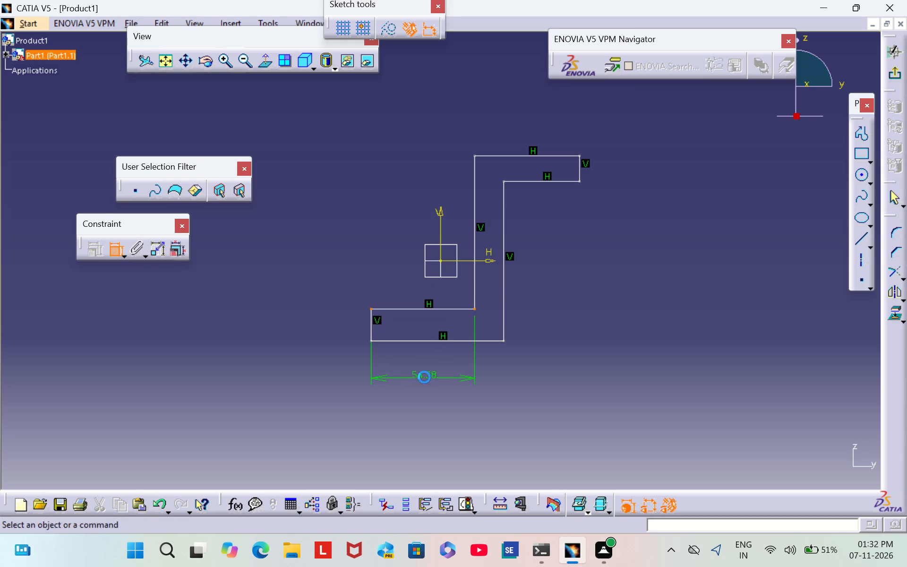
pyautogui.doubleClick(428, 375)
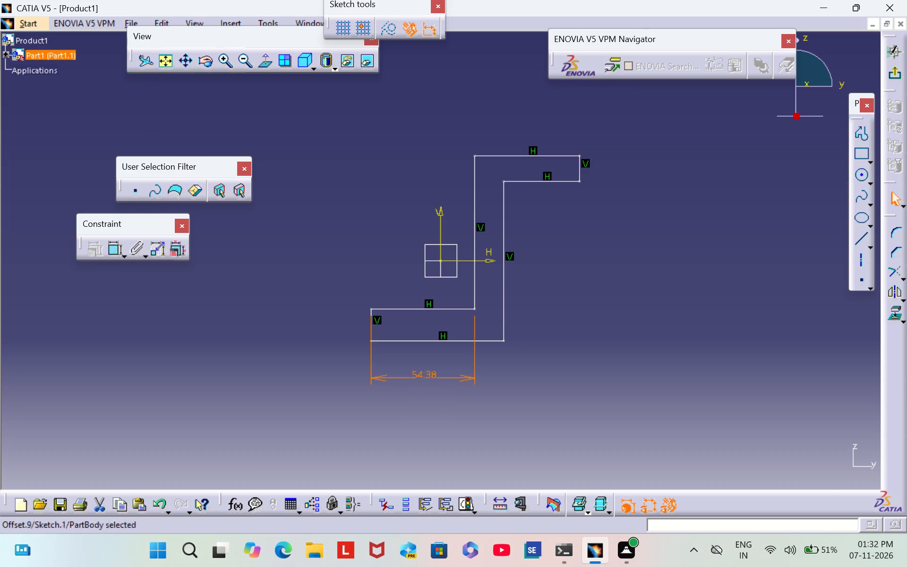
pyautogui.press('BackSpace')
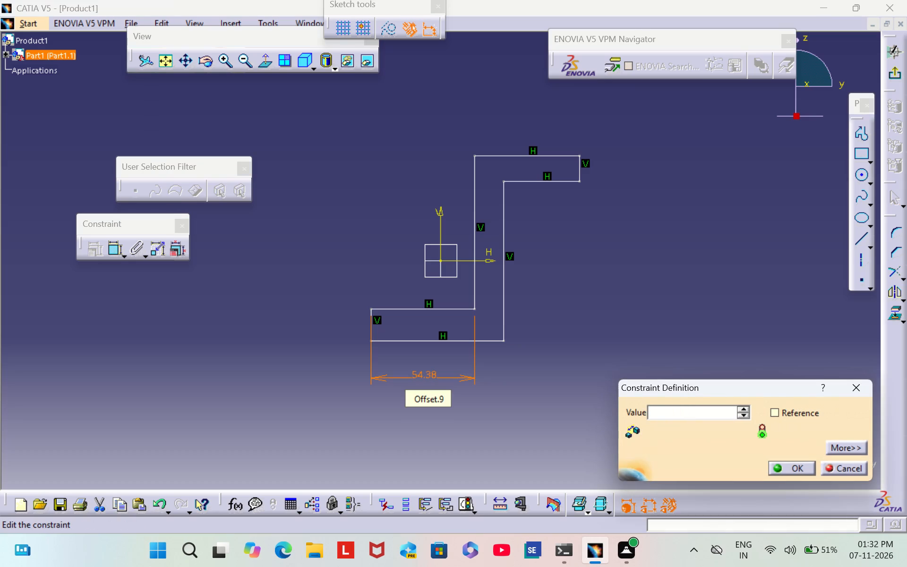
pyautogui.write('35')
pyautogui.press('Return')
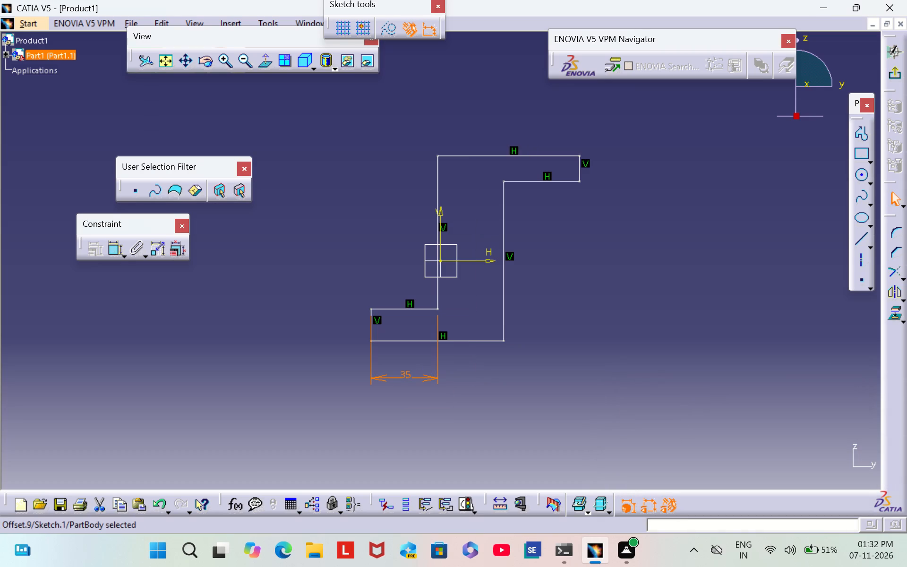
pyautogui.click(608, 323)
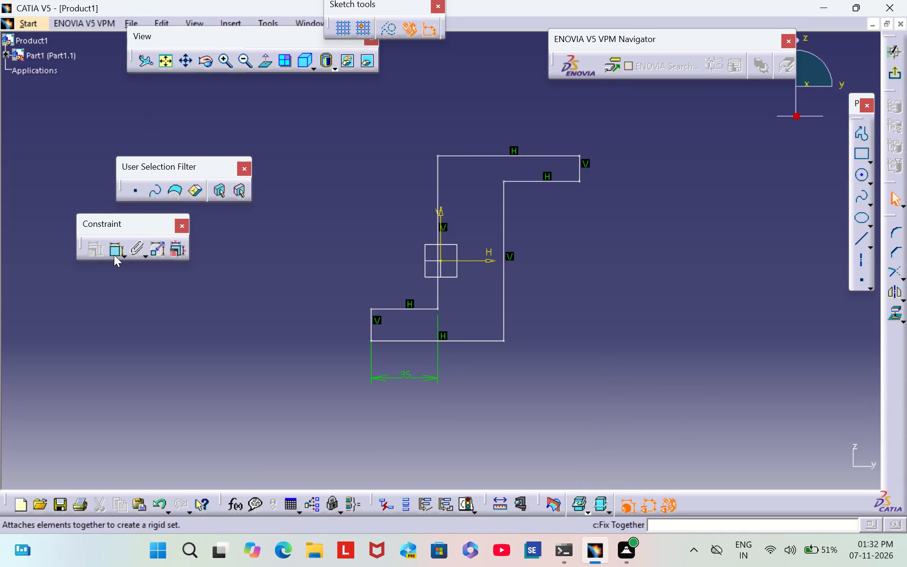
# Add a horizontal dimension from the lower flange's inner corner to the upper flange's outer end and set it to 40 mm.
pyautogui.doubleClick(114, 255)
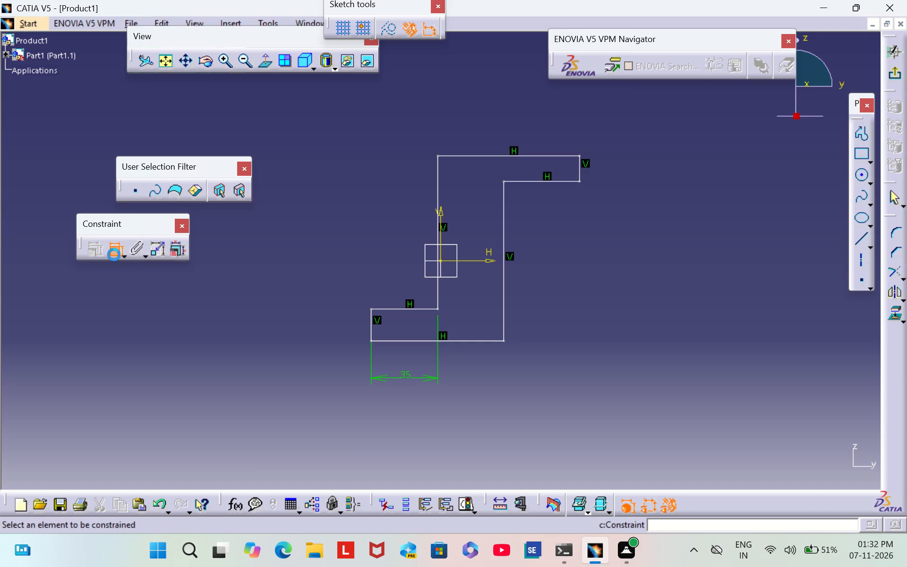
pyautogui.click(436, 310)
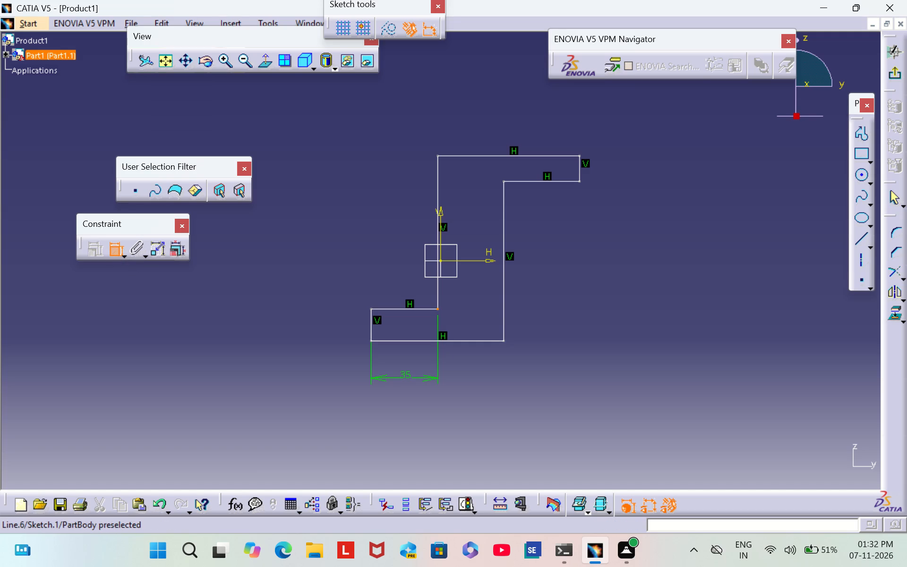
pyautogui.click(579, 183)
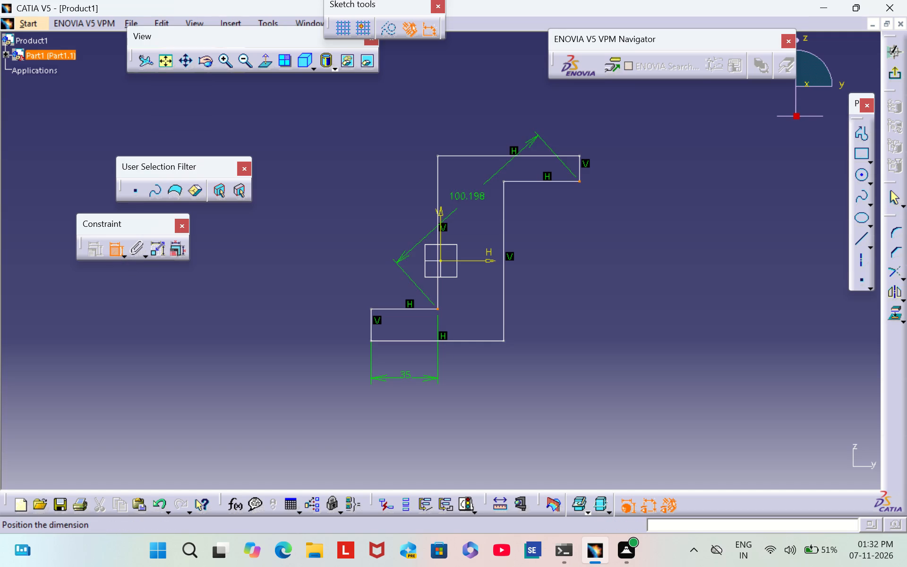
pyautogui.rightClick(552, 335)
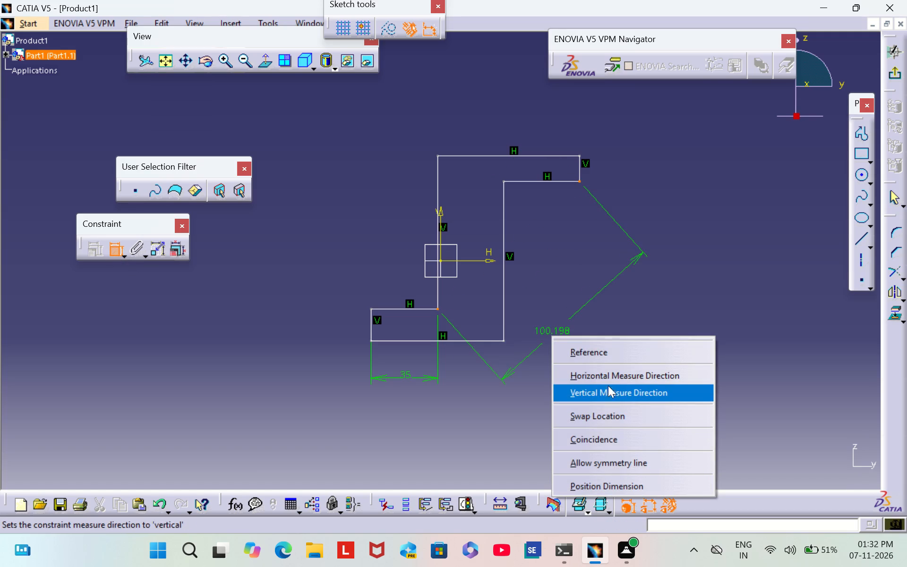
pyautogui.click(609, 390)
pyautogui.rightClick(610, 390)
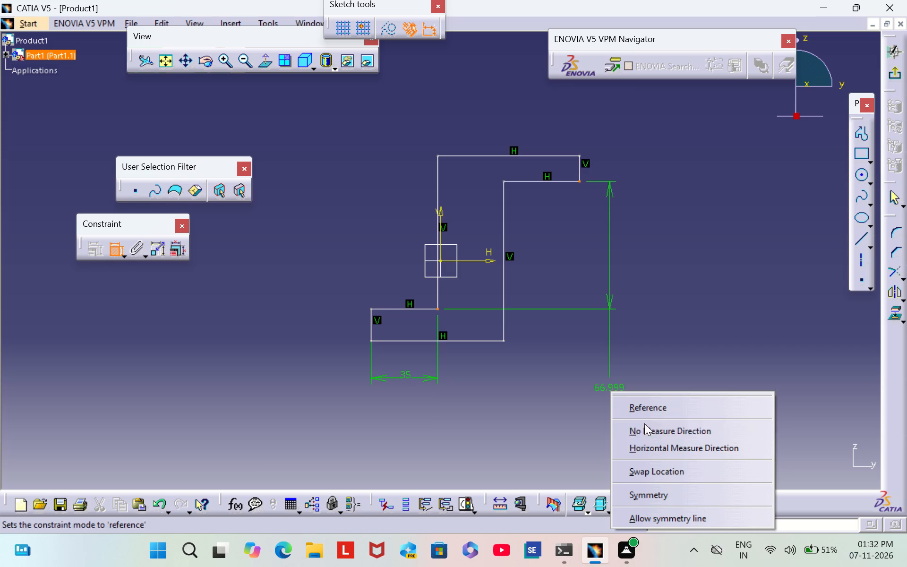
pyautogui.click(663, 450)
pyautogui.click(506, 374)
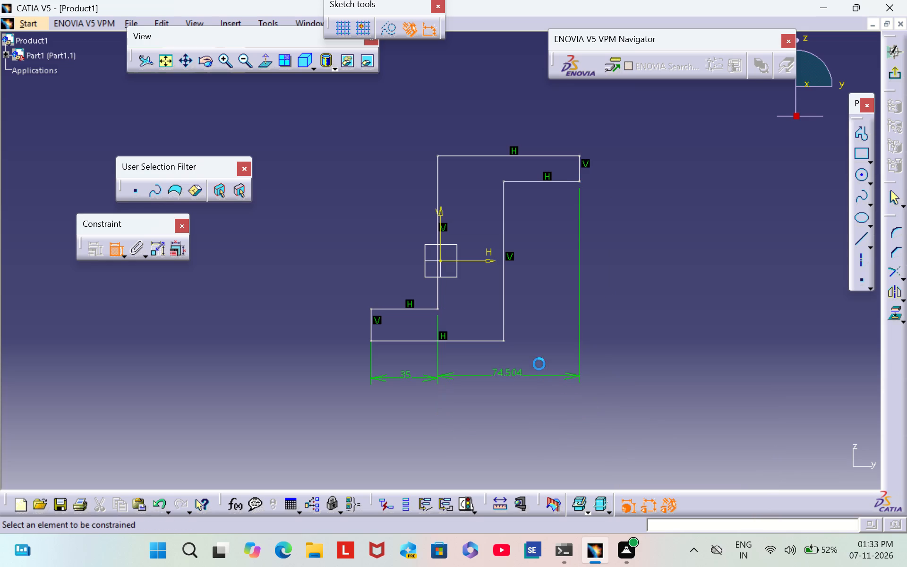
pyautogui.doubleClick(511, 378)
pyautogui.press('BackSpace')
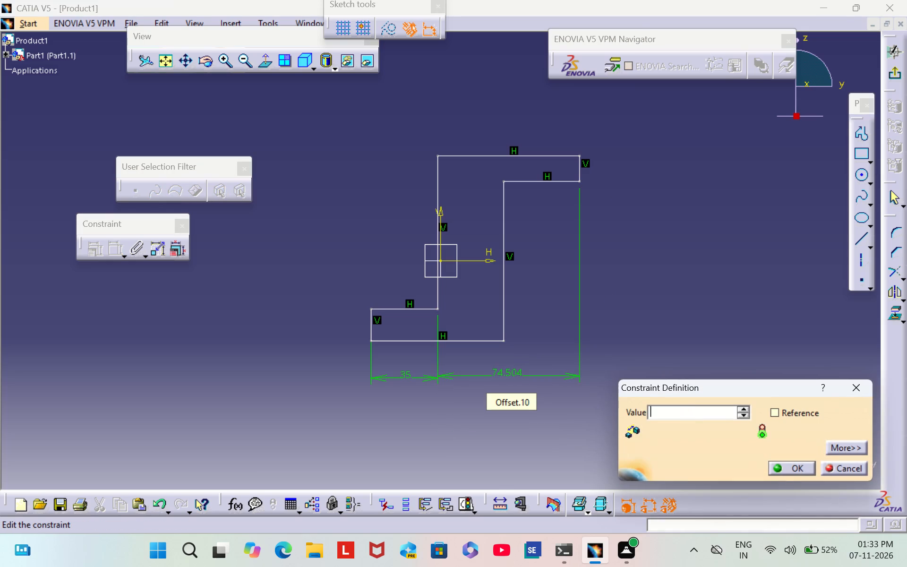
pyautogui.write('40')
pyautogui.press('Return')
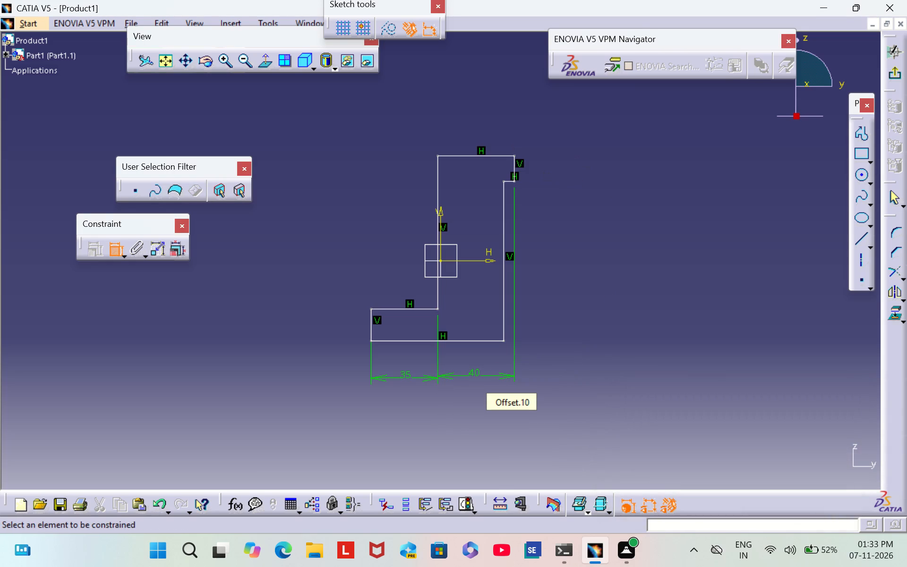
pyautogui.click(575, 292)
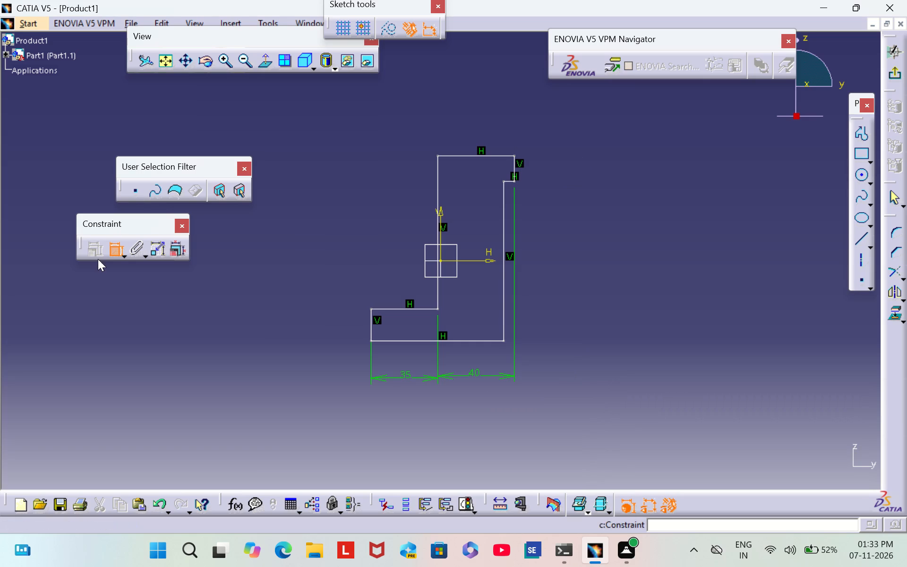
# Dimension the short vertical end edge of the upper flange and set its thickness to 8 mm.
pyautogui.click(515, 165)
pyautogui.click(562, 172)
pyautogui.doubleClick(563, 166)
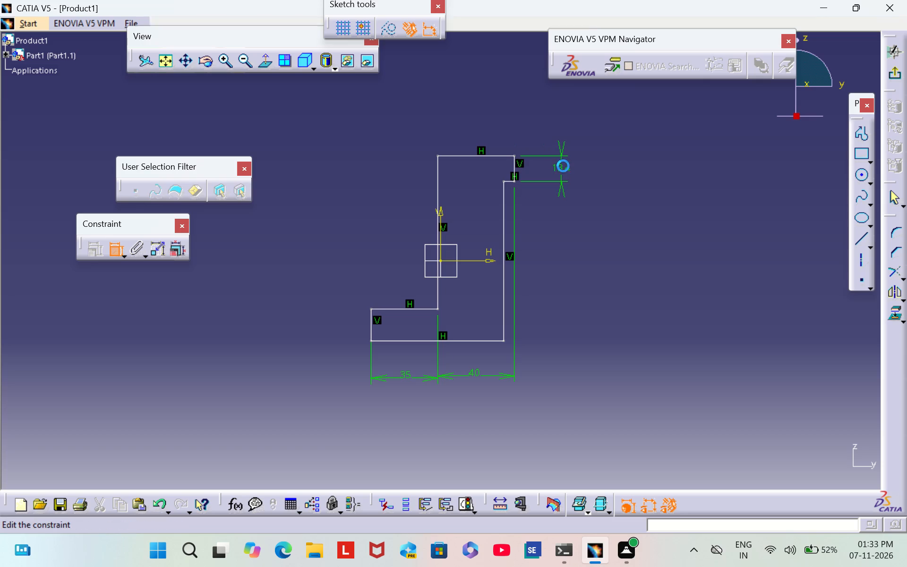
pyautogui.press('BackSpace')
pyautogui.press('8')
pyautogui.press('Return')
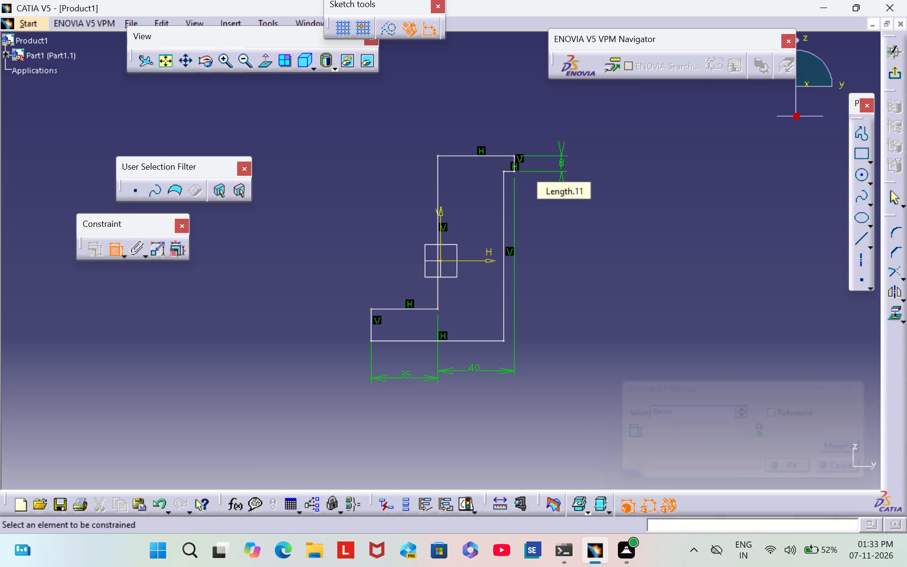
# Dimension the short vertical end edge of the lower flange and set its thickness to 8 mm.
pyautogui.click(370, 331)
pyautogui.click(328, 322)
pyautogui.click(327, 311)
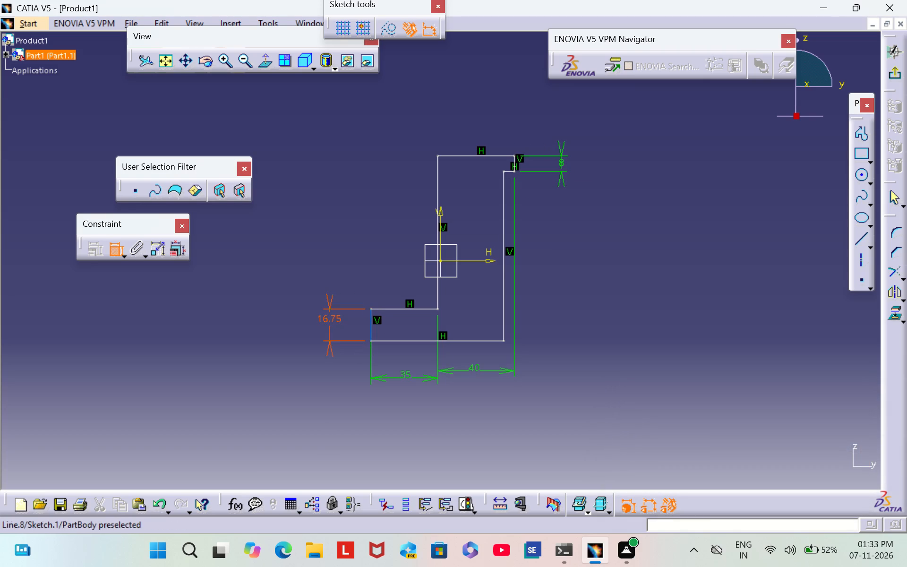
pyautogui.doubleClick(325, 317)
pyautogui.press('BackSpace')
pyautogui.press('8')
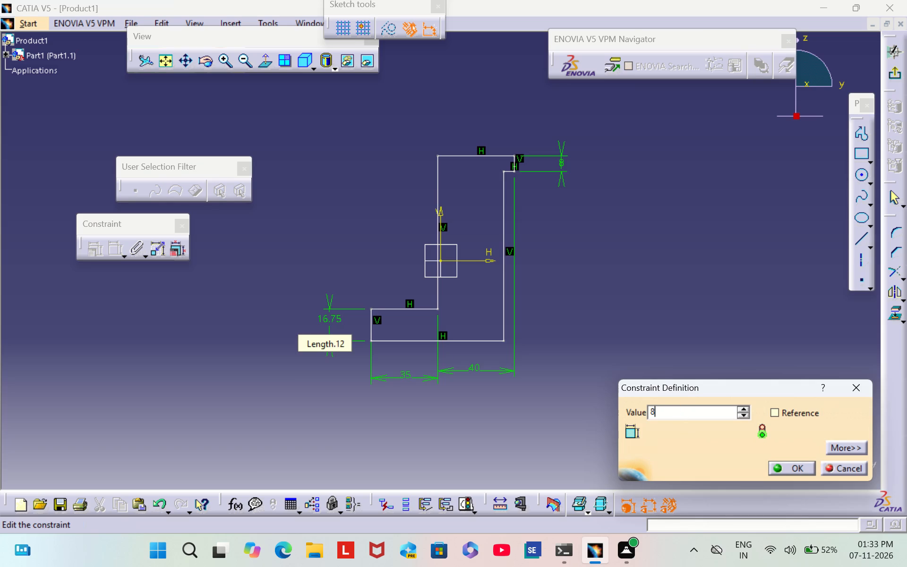
pyautogui.press('Return')
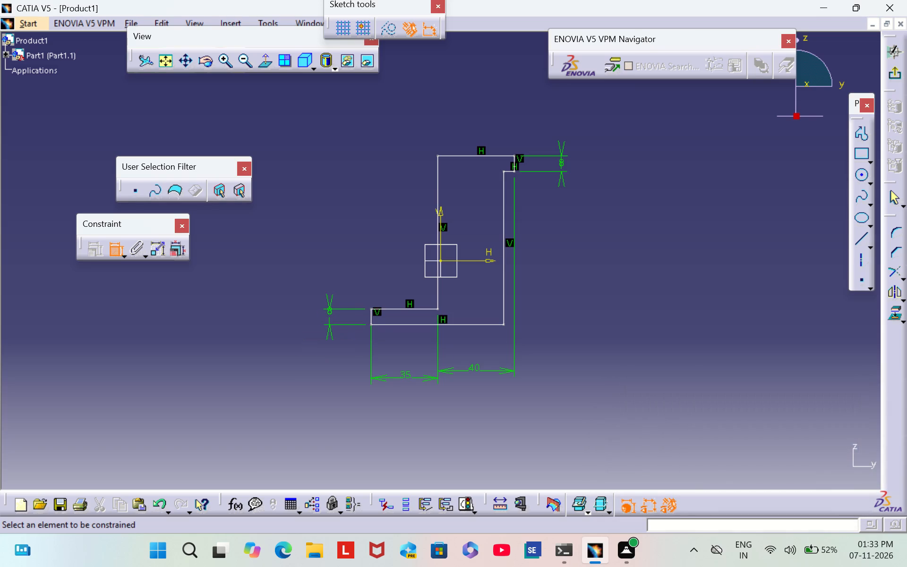
# Add a dimension between the web's two long vertical edges and set it to 8 mm.
pyautogui.click(436, 194)
pyautogui.click(502, 250)
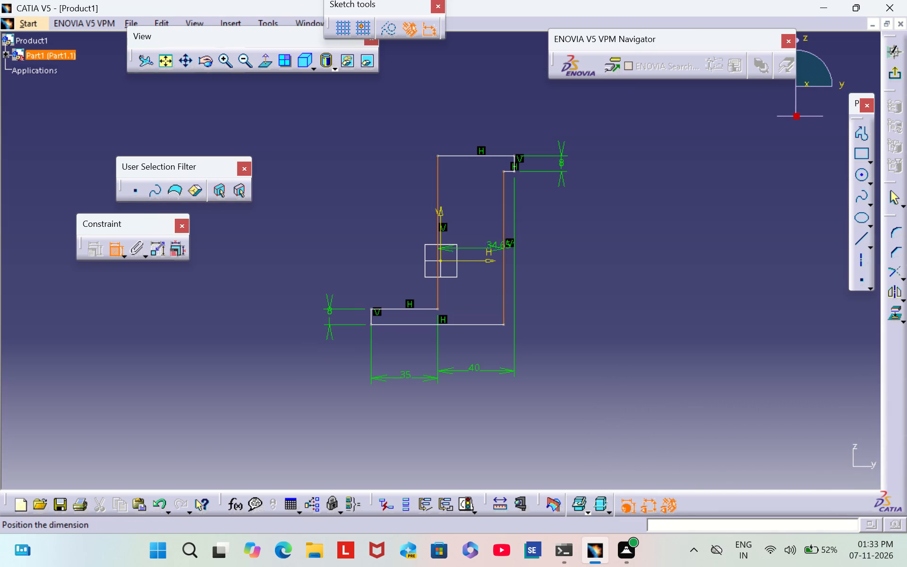
pyautogui.click(484, 235)
pyautogui.doubleClick(477, 232)
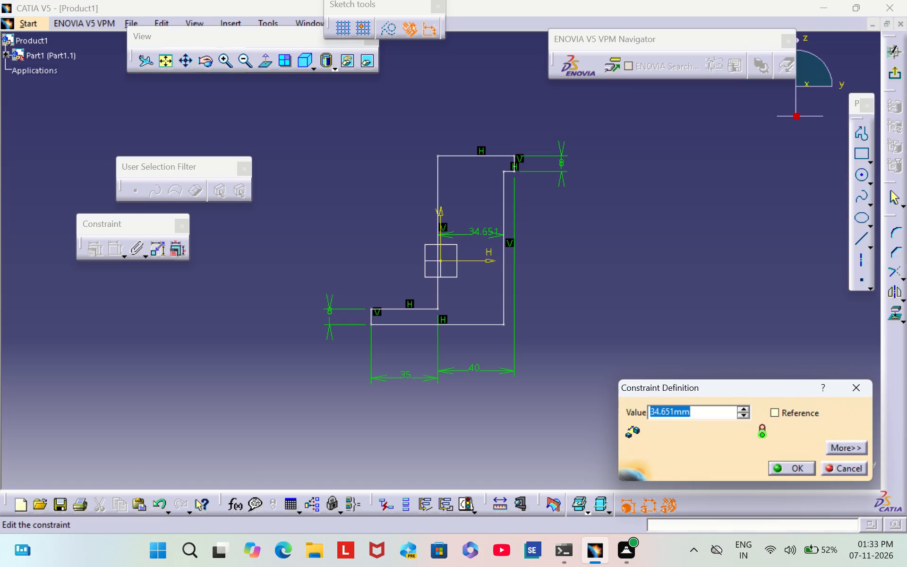
pyautogui.press('BackSpace')
pyautogui.press('8')
pyautogui.press('Return')
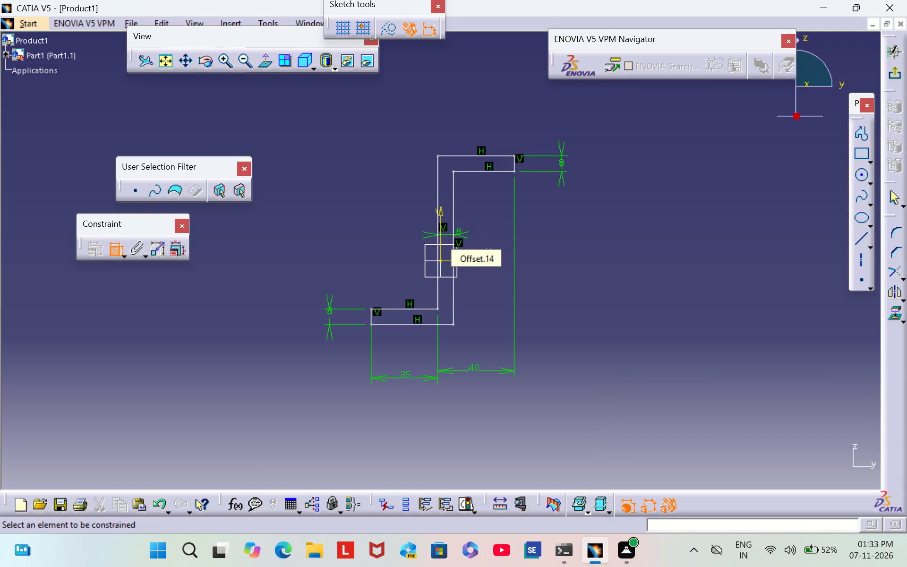
pyautogui.click(549, 273)
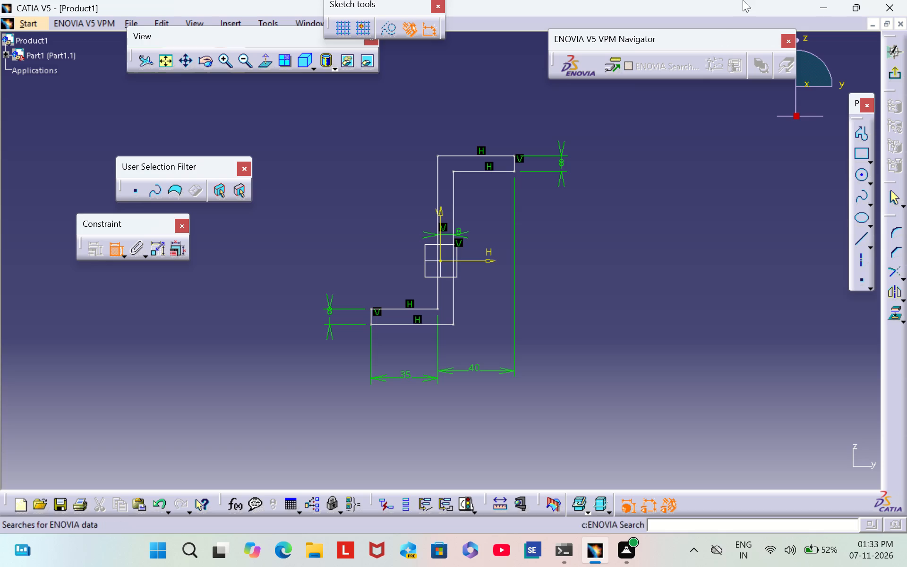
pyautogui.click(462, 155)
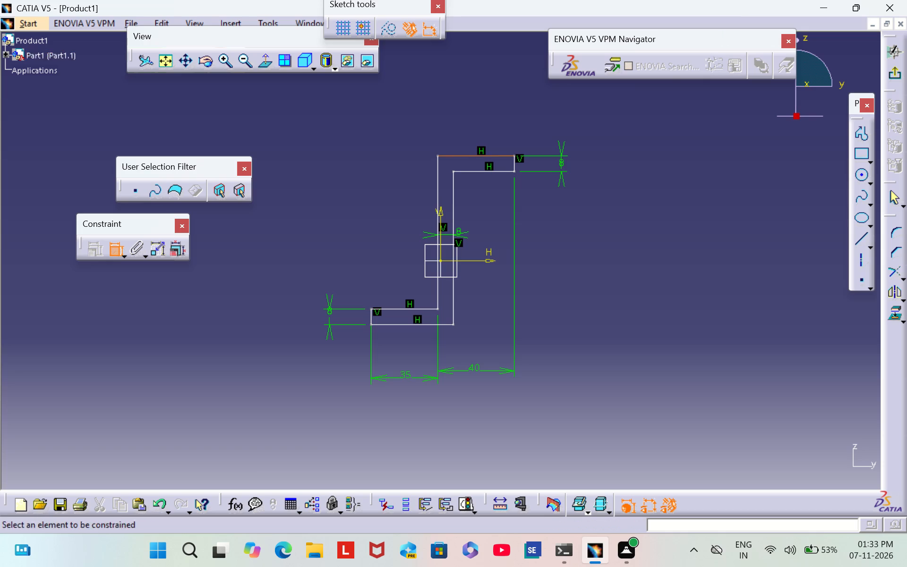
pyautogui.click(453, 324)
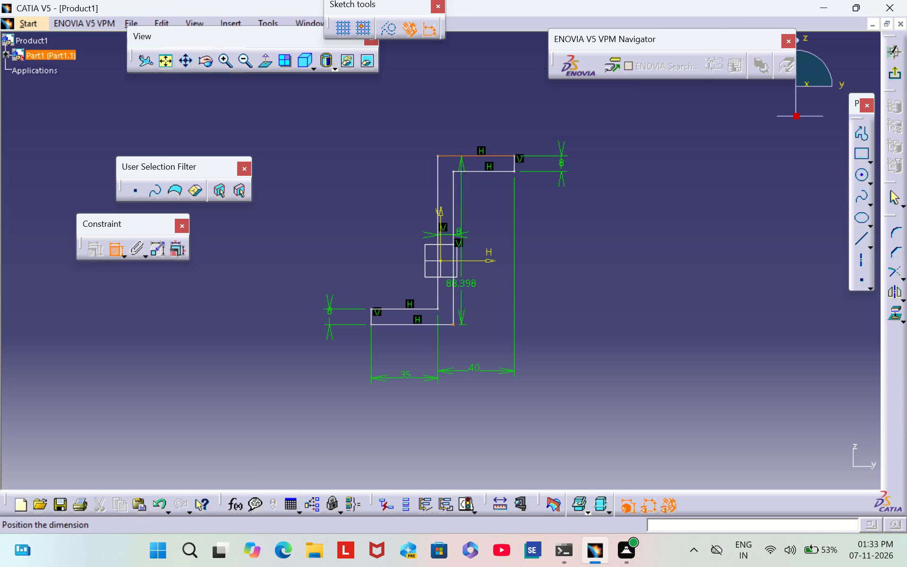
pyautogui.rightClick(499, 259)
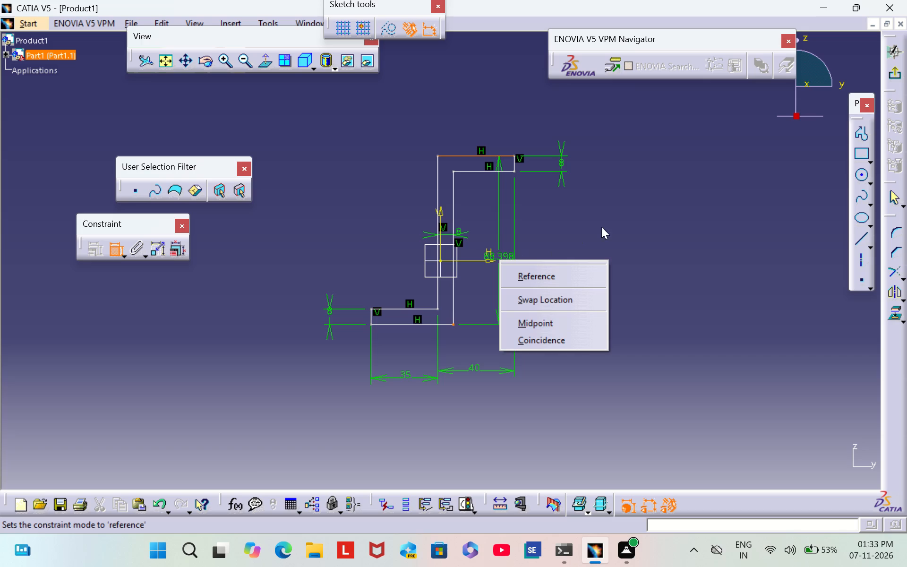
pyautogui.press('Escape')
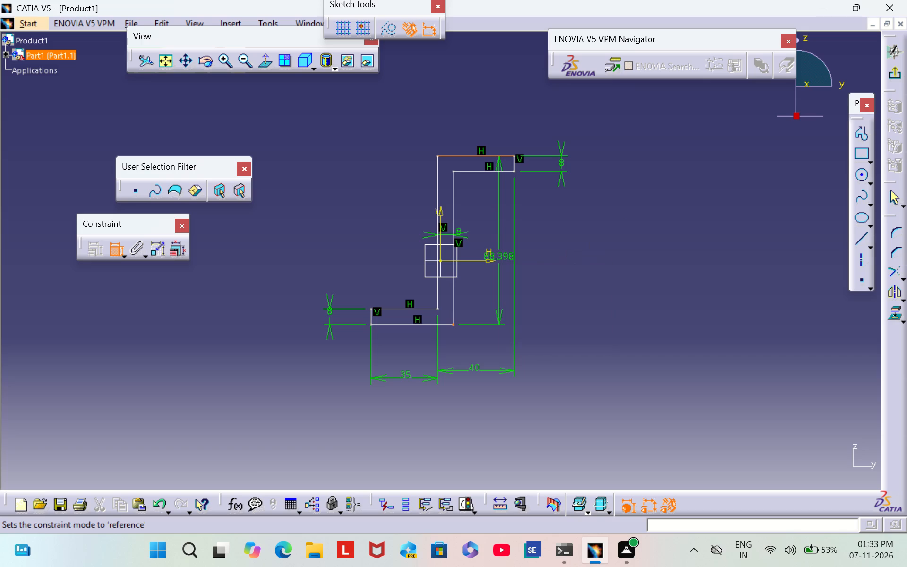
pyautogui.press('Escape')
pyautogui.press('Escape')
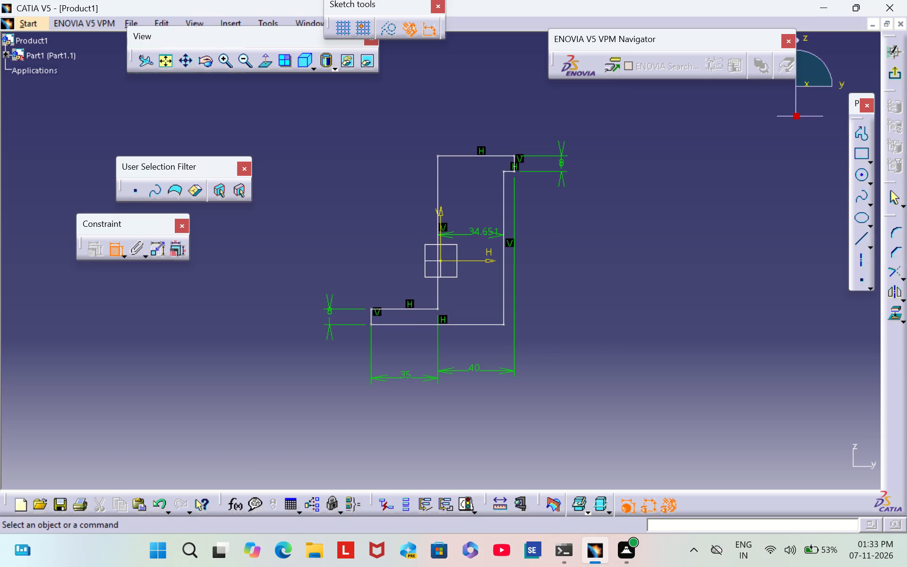
# Set the dimension between the web's two vertical edges to 8 mm.
pyautogui.rightClick(472, 232)
pyautogui.rightClick(473, 231)
pyautogui.tripleClick(473, 231)
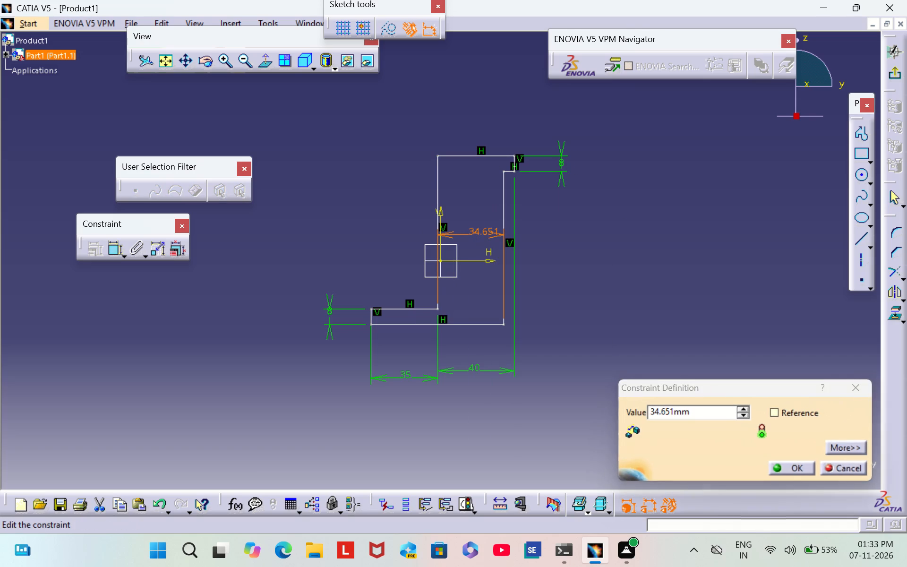
pyautogui.press('BackSpace')
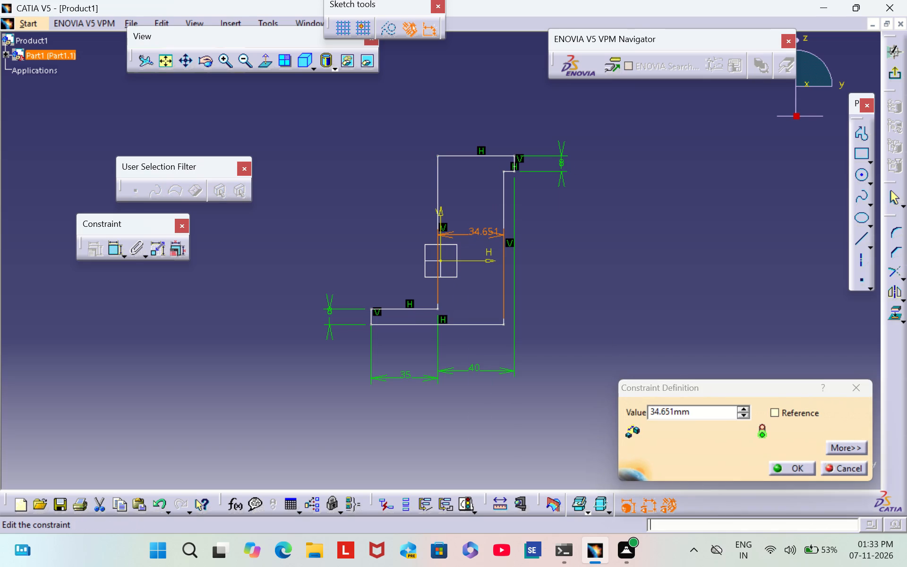
pyautogui.doubleClick(474, 232)
pyautogui.press('BackSpace')
pyautogui.press('8')
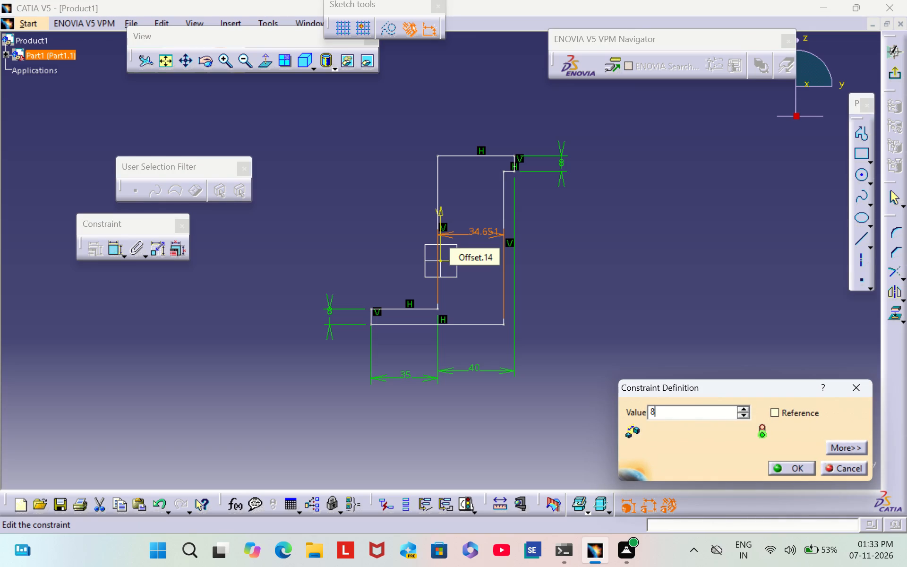
pyautogui.press('Return')
pyautogui.click(578, 299)
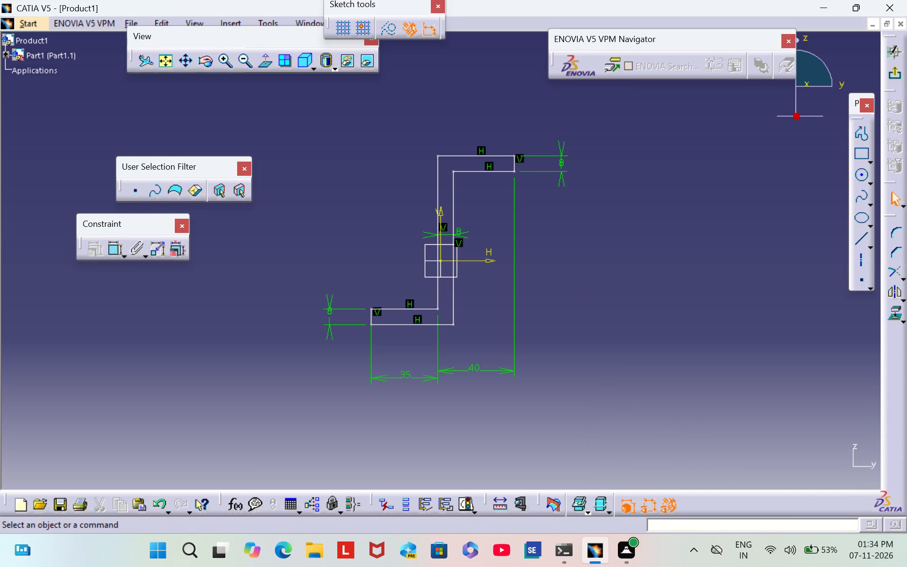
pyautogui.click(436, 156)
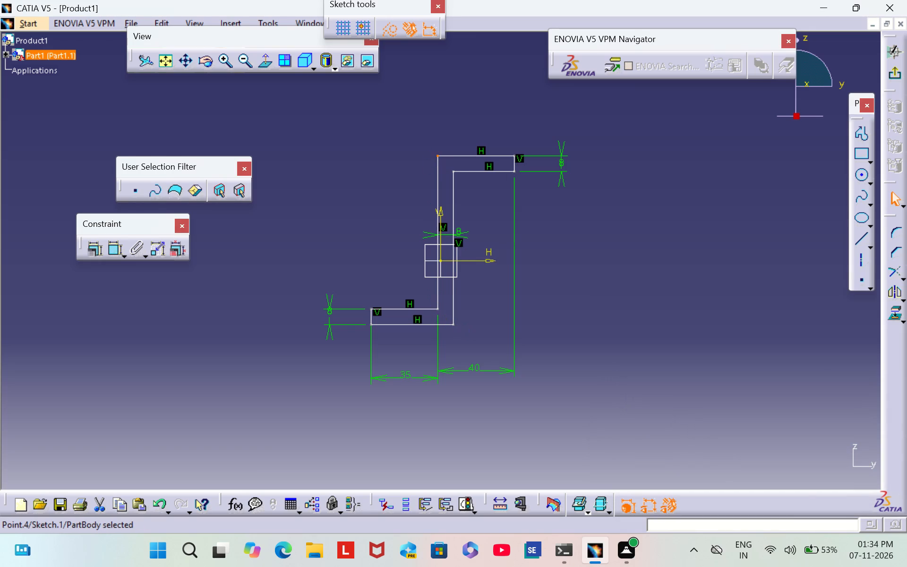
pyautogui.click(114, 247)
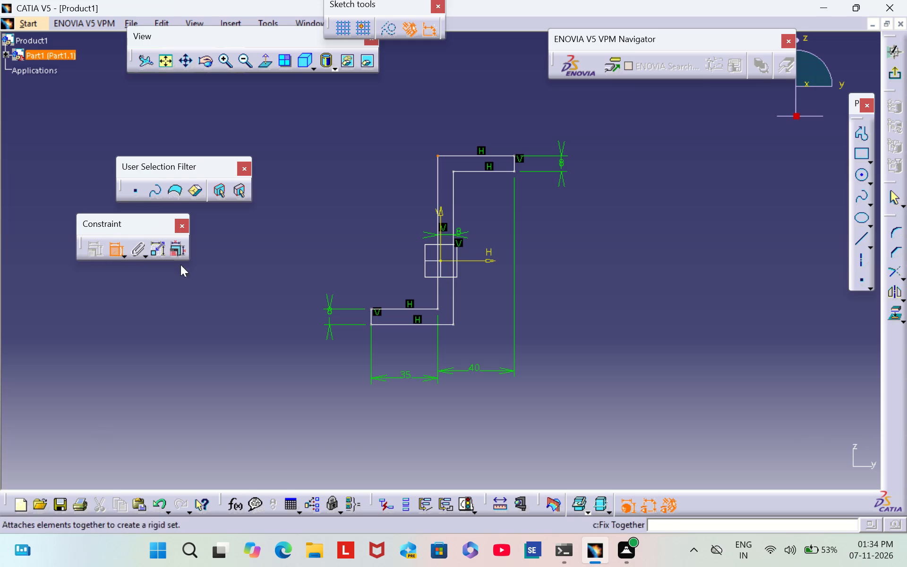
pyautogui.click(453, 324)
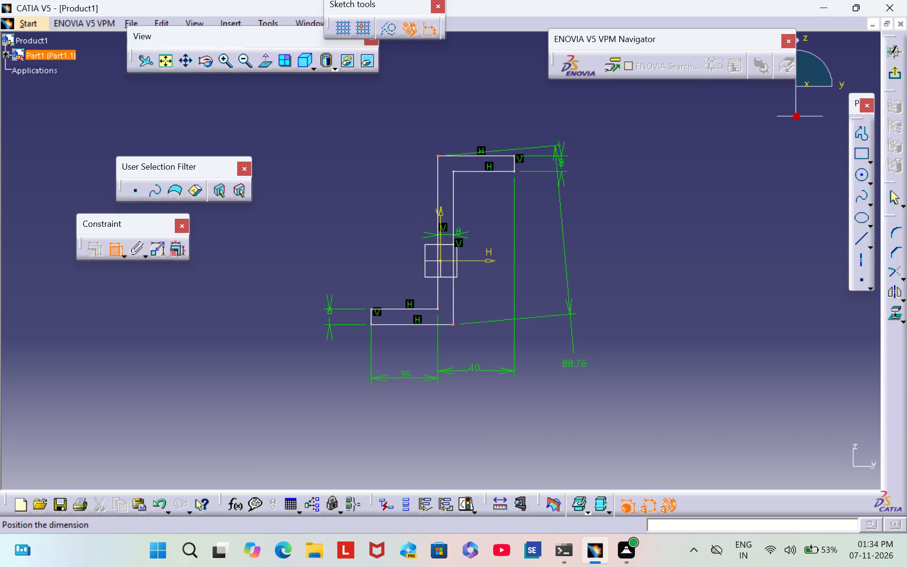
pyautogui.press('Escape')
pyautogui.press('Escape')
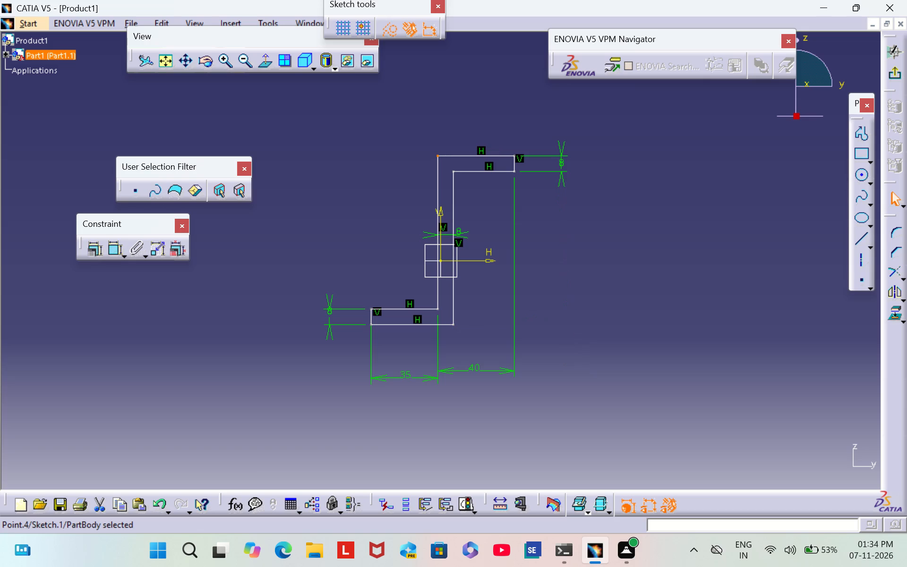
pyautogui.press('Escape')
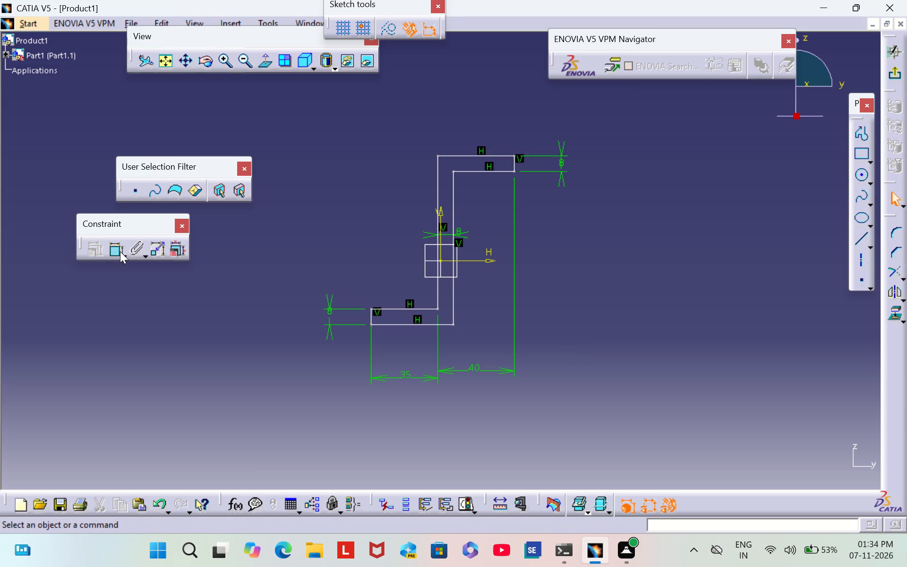
# Constrain the upper flange's top edge and the lower flange's bottom edge symmetrically about the horizontal sketch axis.
pyautogui.doubleClick(109, 247)
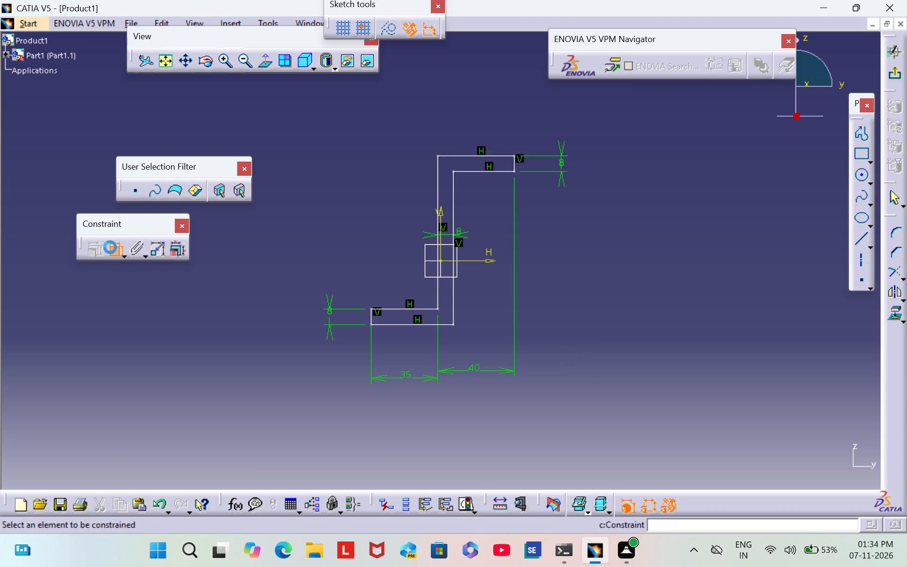
pyautogui.click(452, 155)
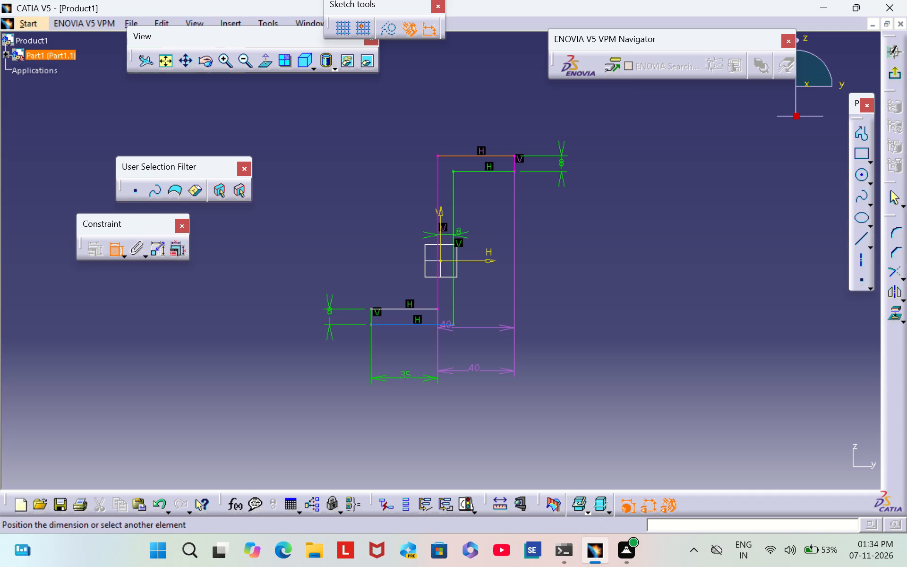
pyautogui.click(445, 325)
pyautogui.rightClick(483, 300)
pyautogui.click(539, 438)
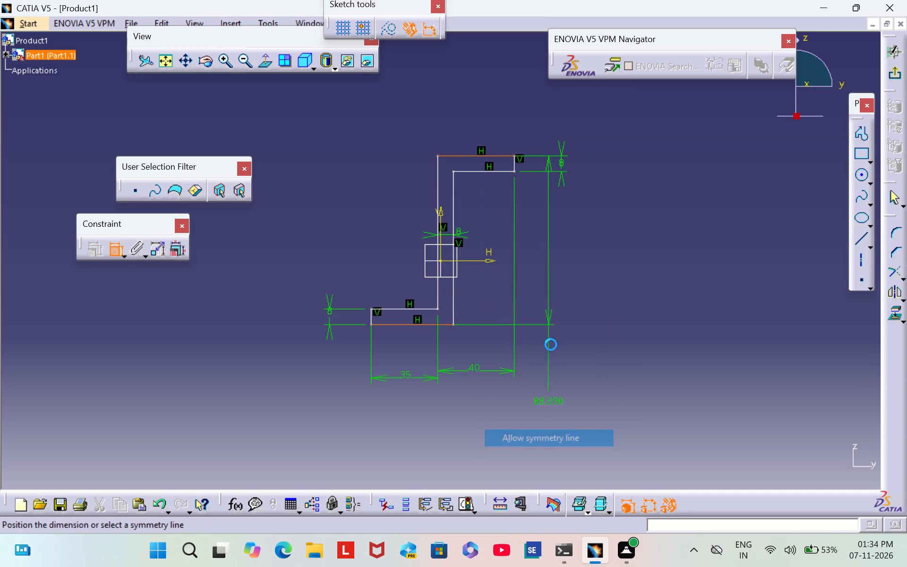
pyautogui.click(486, 264)
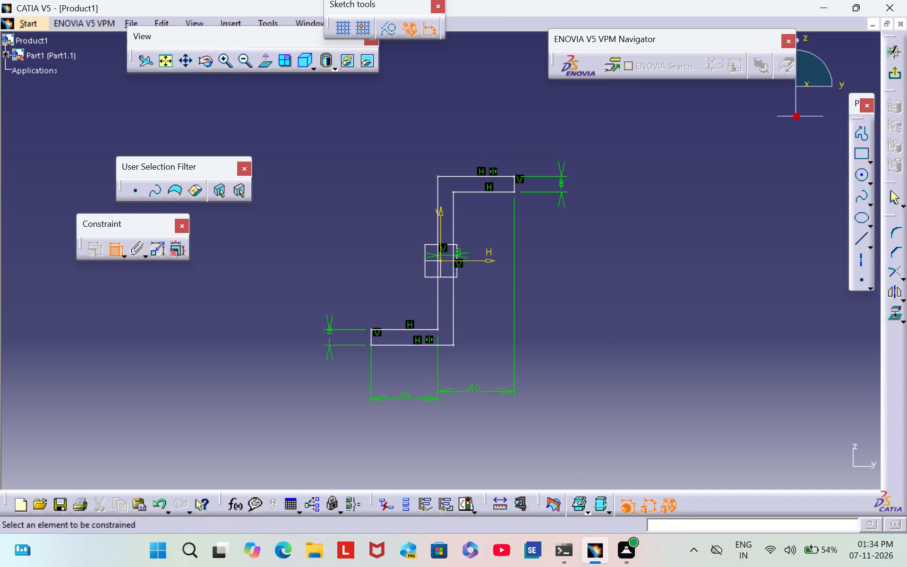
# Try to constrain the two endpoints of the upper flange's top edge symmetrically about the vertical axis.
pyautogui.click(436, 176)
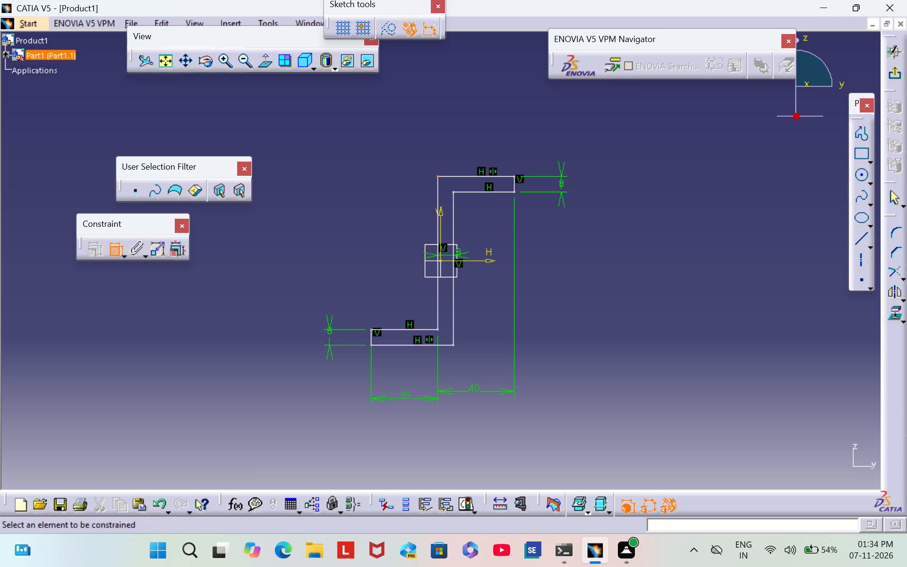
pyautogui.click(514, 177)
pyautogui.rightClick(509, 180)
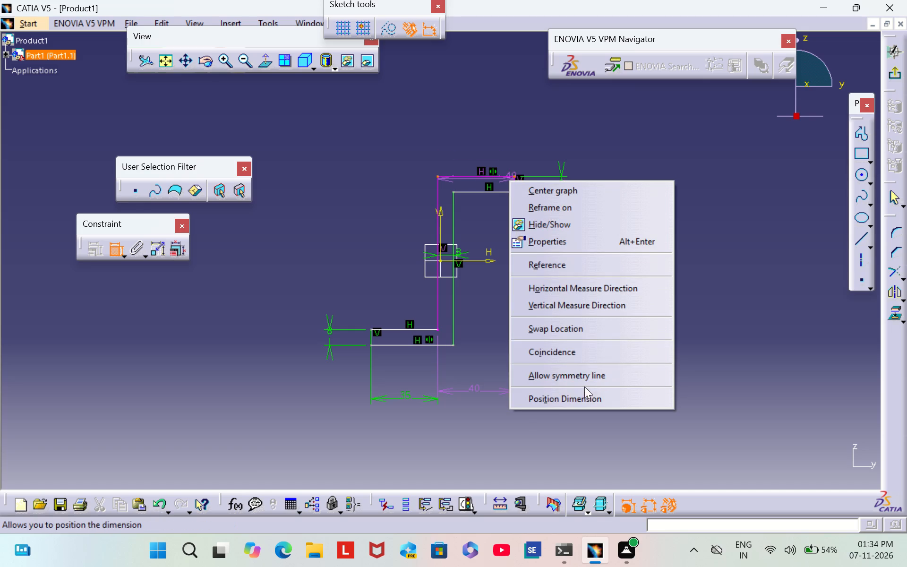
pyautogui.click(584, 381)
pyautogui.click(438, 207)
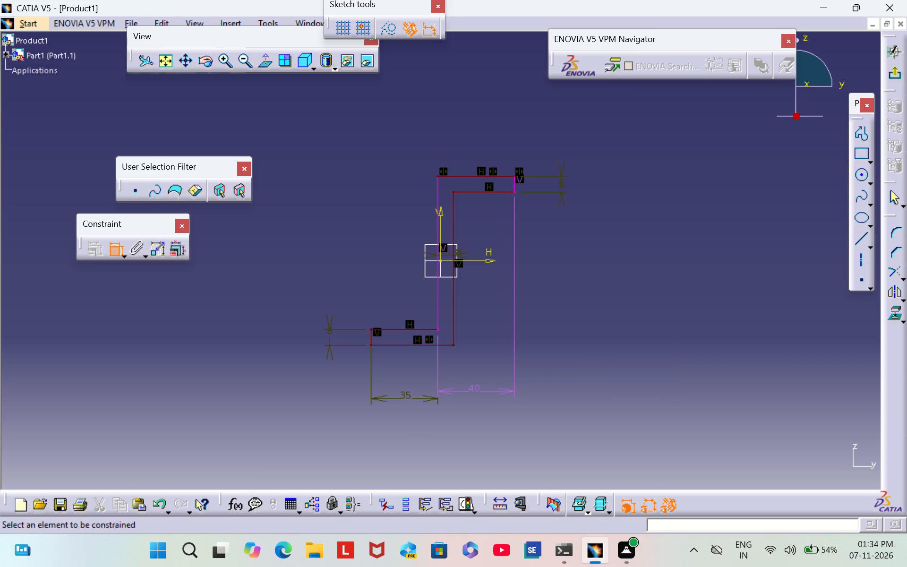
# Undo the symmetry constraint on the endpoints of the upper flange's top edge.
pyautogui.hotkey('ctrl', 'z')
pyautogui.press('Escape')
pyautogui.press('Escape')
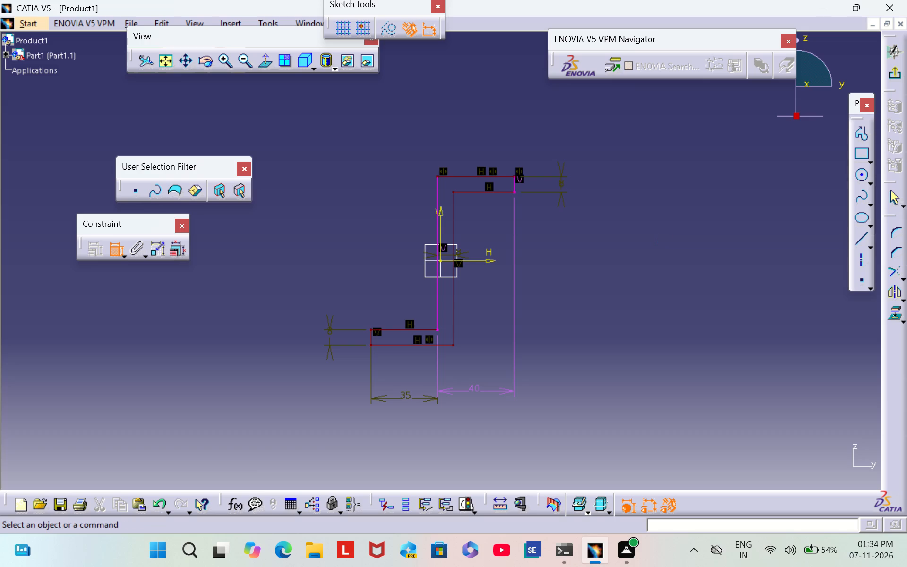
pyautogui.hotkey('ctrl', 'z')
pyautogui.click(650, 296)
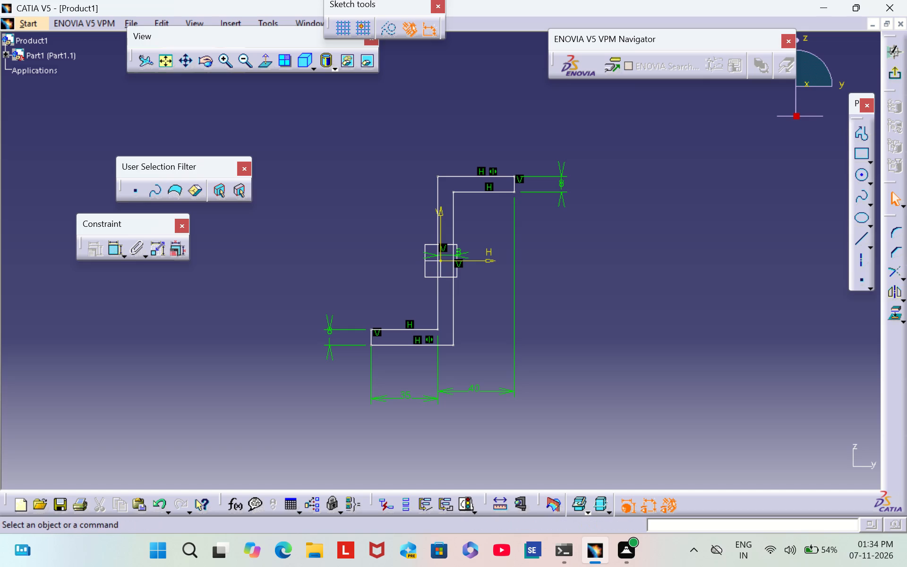
# Exit the sketch and pad the Z profile with a length of 30 mm.
pyautogui.click(893, 74)
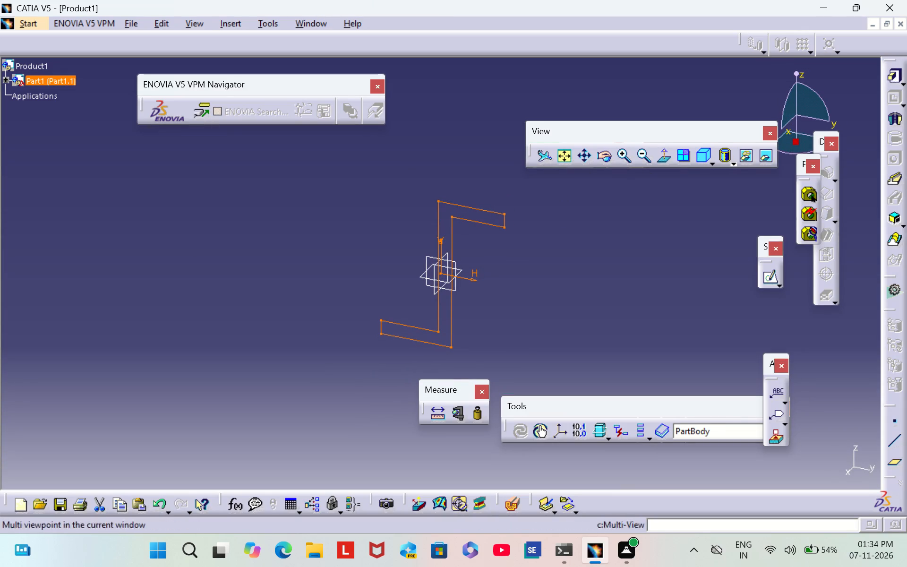
pyautogui.click(892, 77)
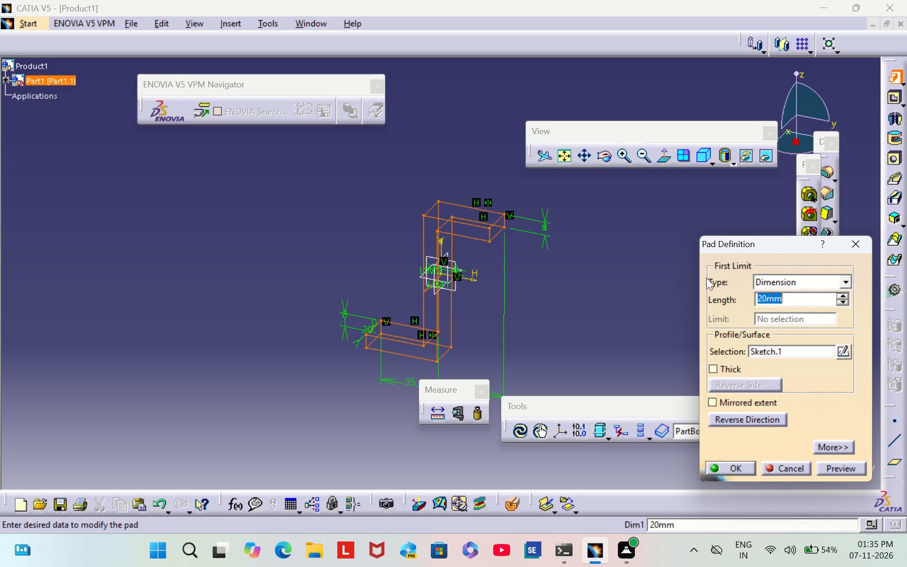
pyautogui.press('BackSpace')
pyautogui.press('3')
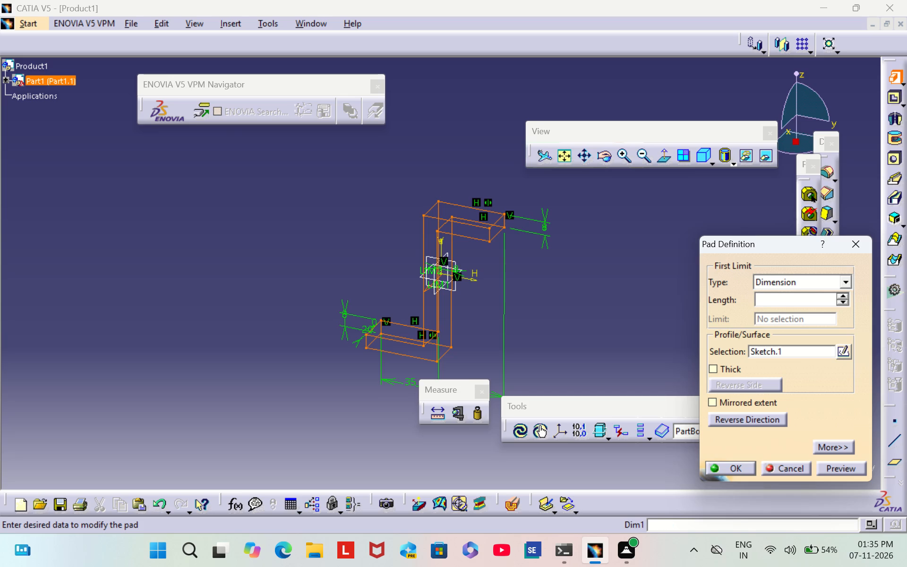
pyautogui.press('0')
pyautogui.press('Return')
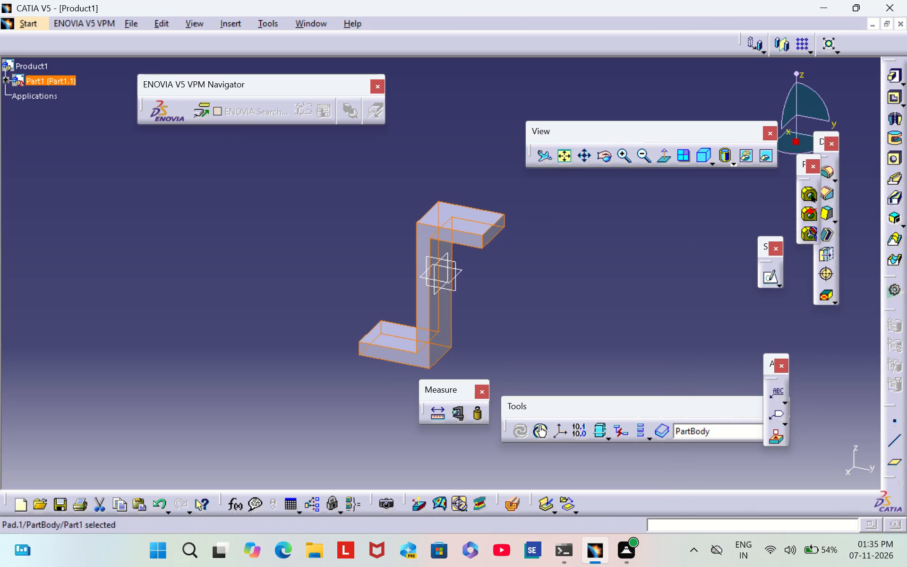
pyautogui.click(548, 295)
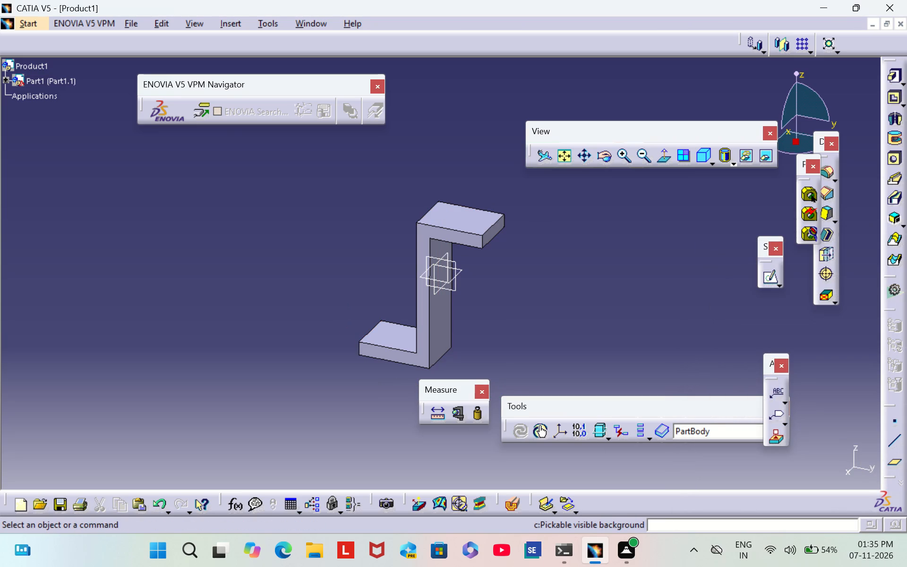
# Sketch two concentric circles on the upper flange's top face, about 15.3 mm and 22.6 mm in diameter.
pyautogui.click(459, 216)
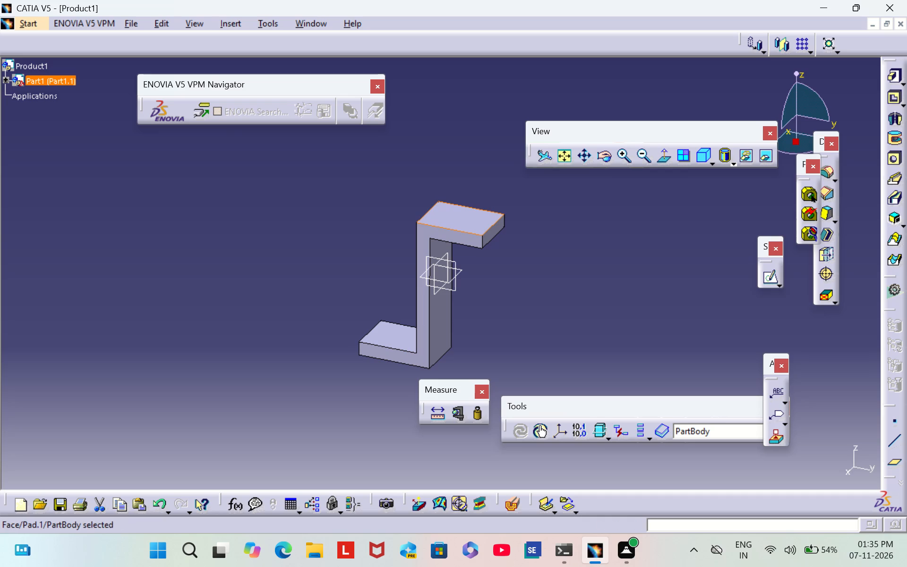
pyautogui.click(772, 280)
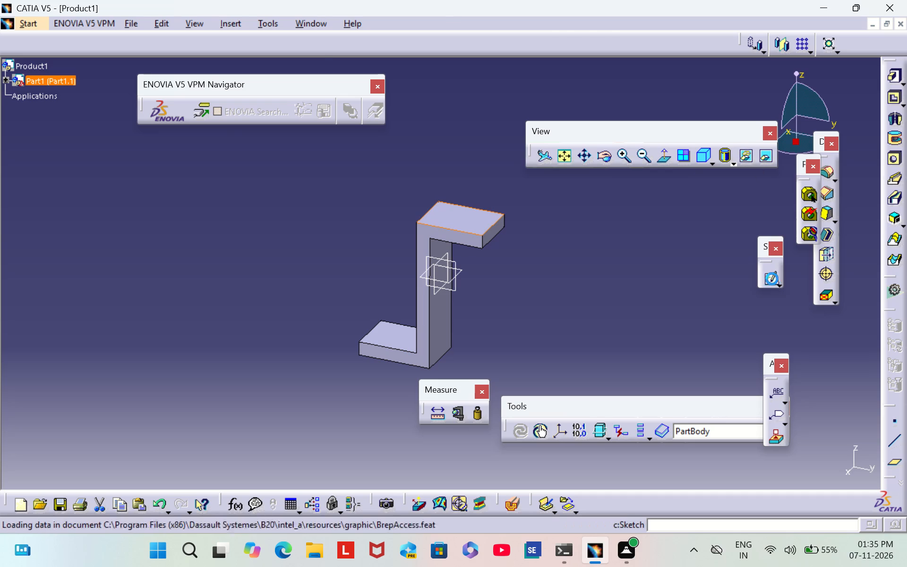
pyautogui.moveTo(394, 323); pyautogui.dragTo(409, 323, button='middle')
pyautogui.scroll(-1, 394, 323)
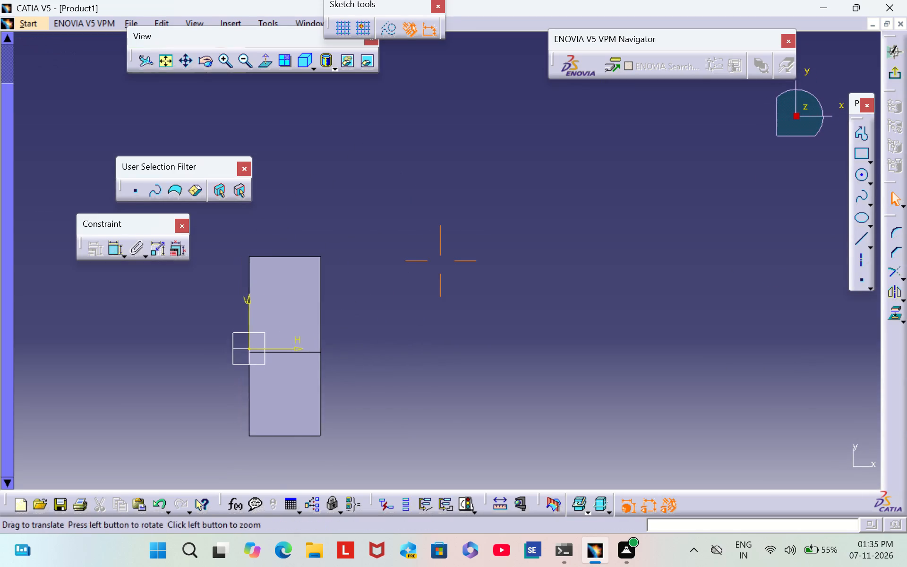
pyautogui.moveTo(409, 323); pyautogui.dragTo(534, 324, button='middle')
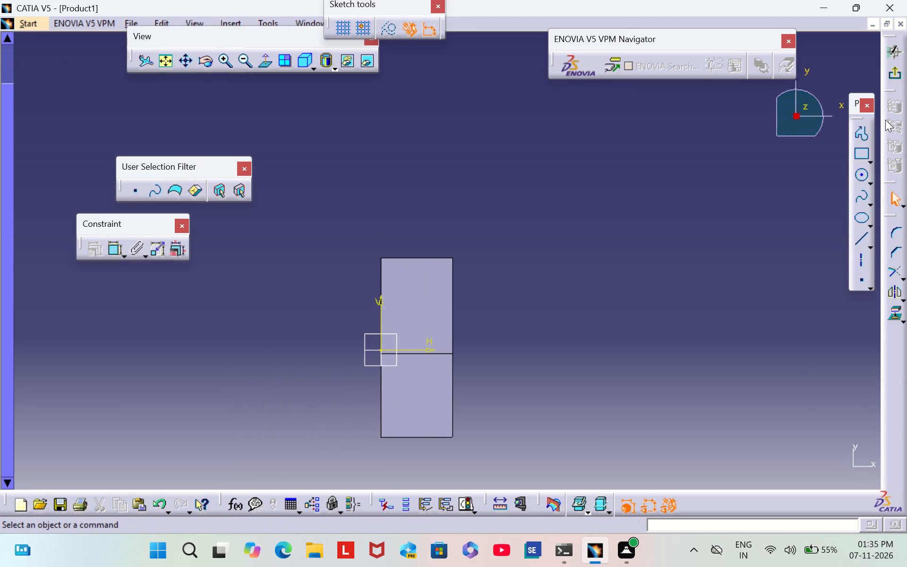
pyautogui.click(859, 176)
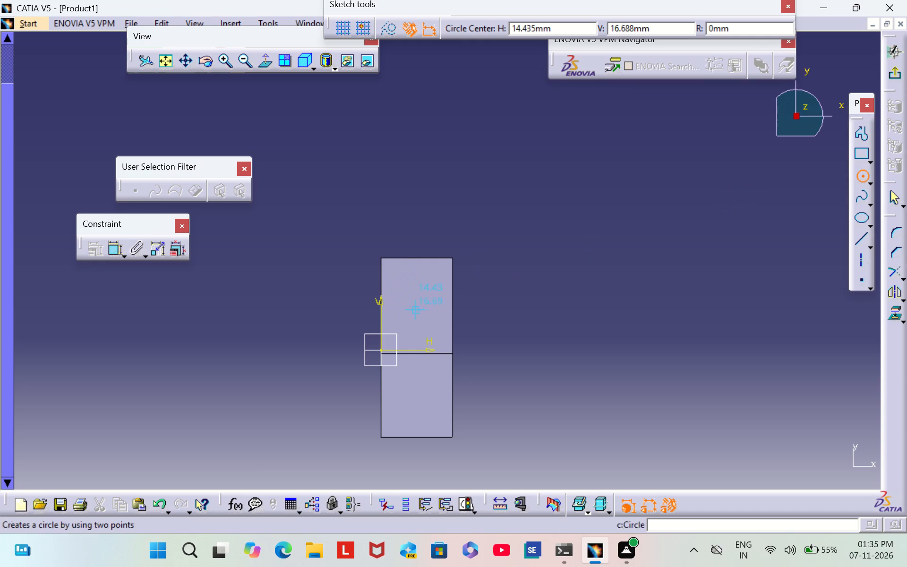
pyautogui.click(417, 301)
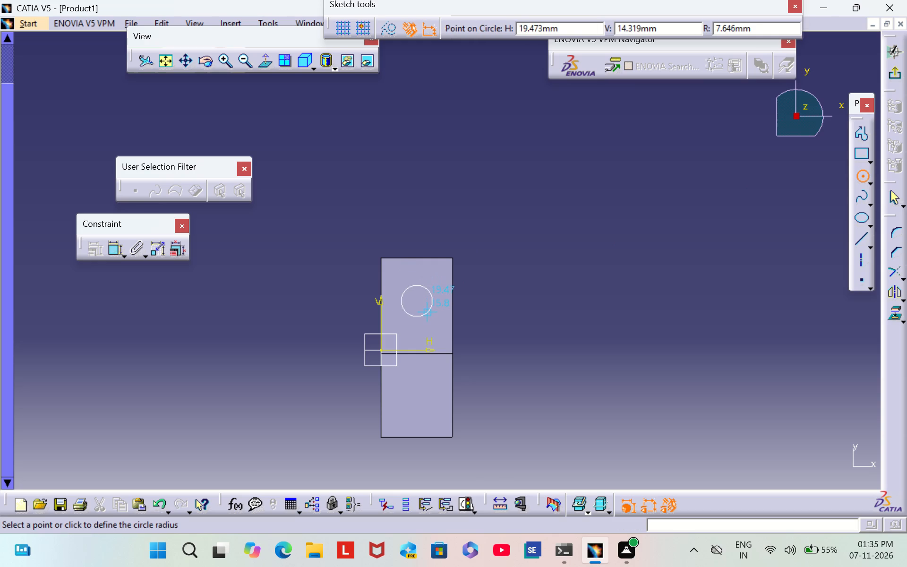
pyautogui.click(429, 316)
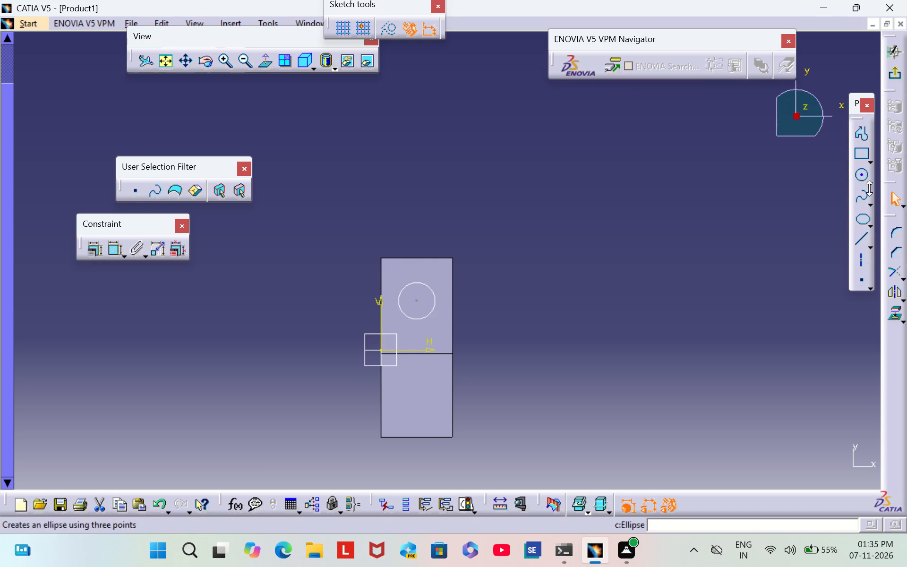
pyautogui.click(865, 174)
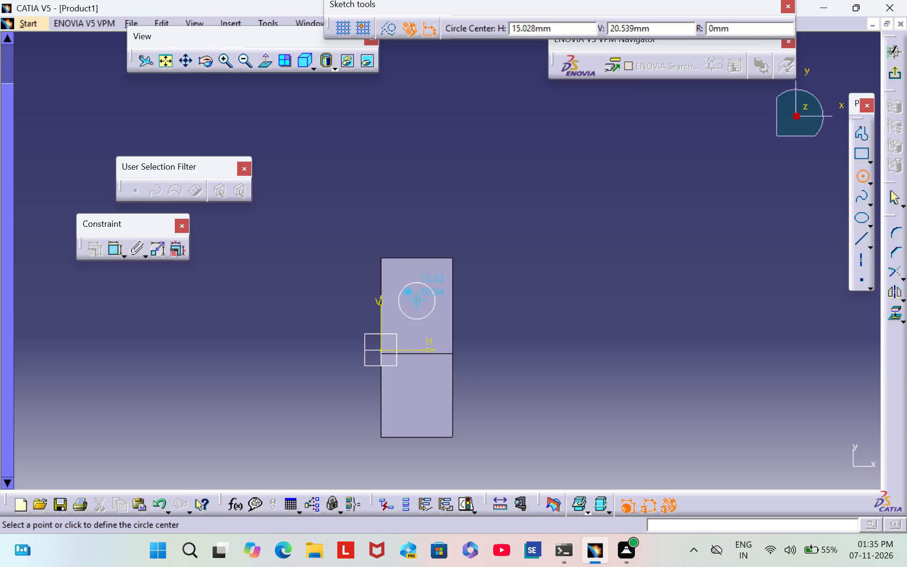
pyautogui.click(416, 300)
pyautogui.click(441, 314)
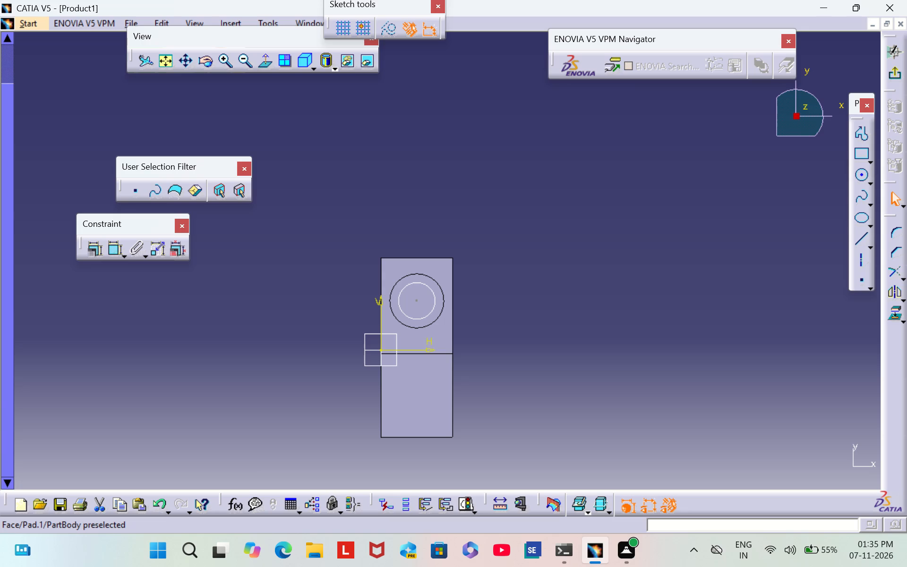
pyautogui.click(650, 207)
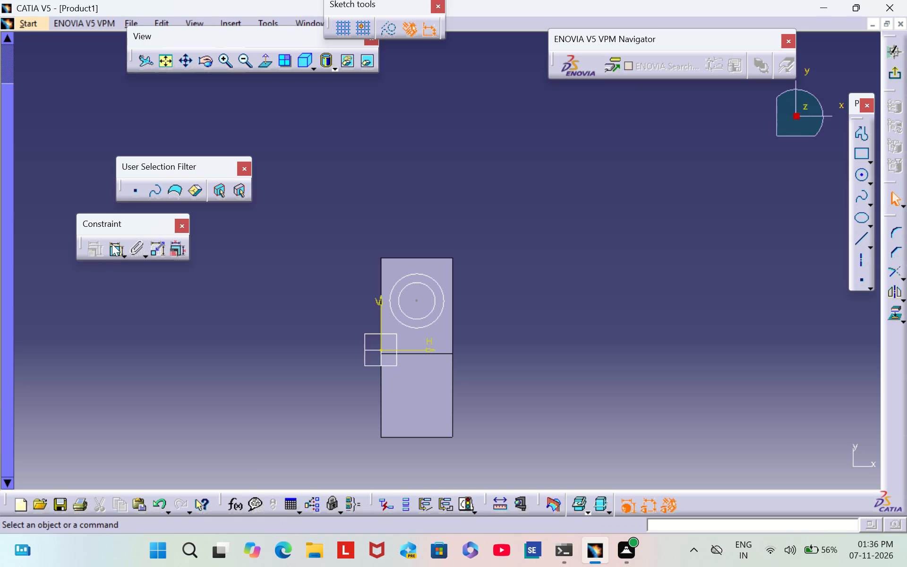
# Dimension the outer circle's diameter and set it to 22 mm.
pyautogui.click(114, 249)
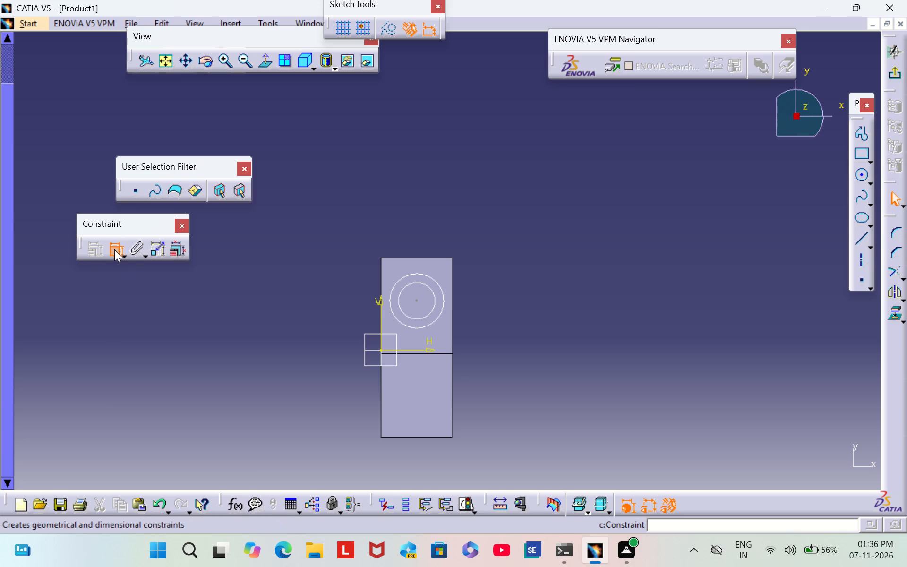
pyautogui.click(436, 317)
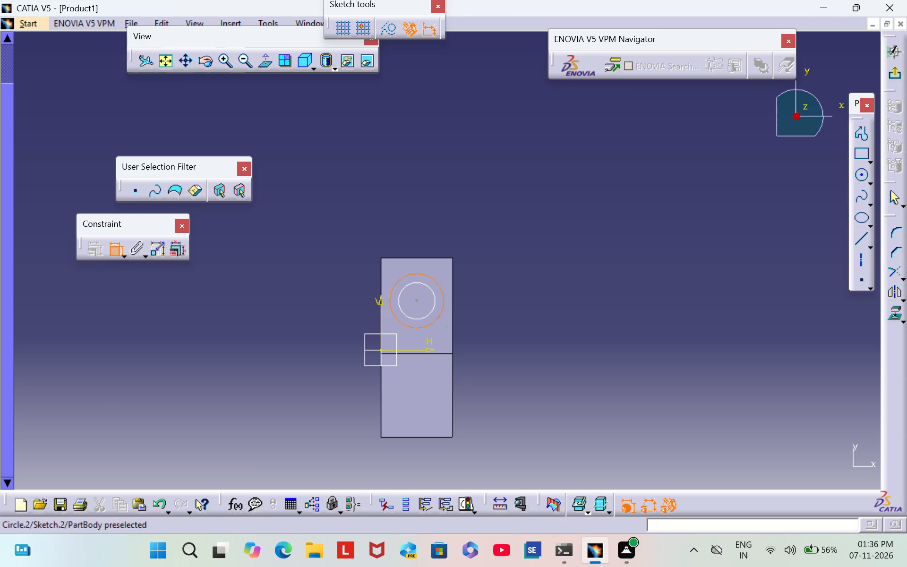
pyautogui.click(506, 273)
pyautogui.doubleClick(504, 266)
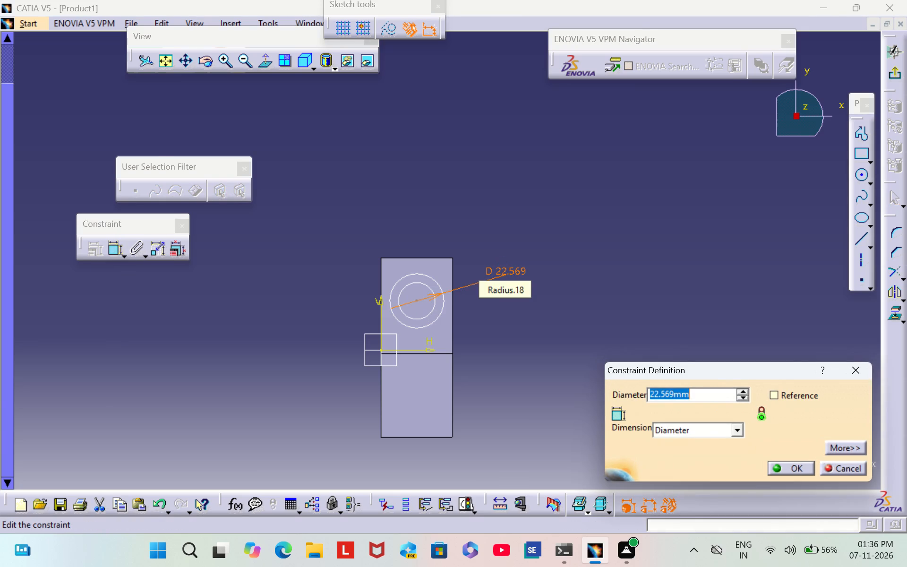
pyautogui.press('BackSpace')
pyautogui.write('22')
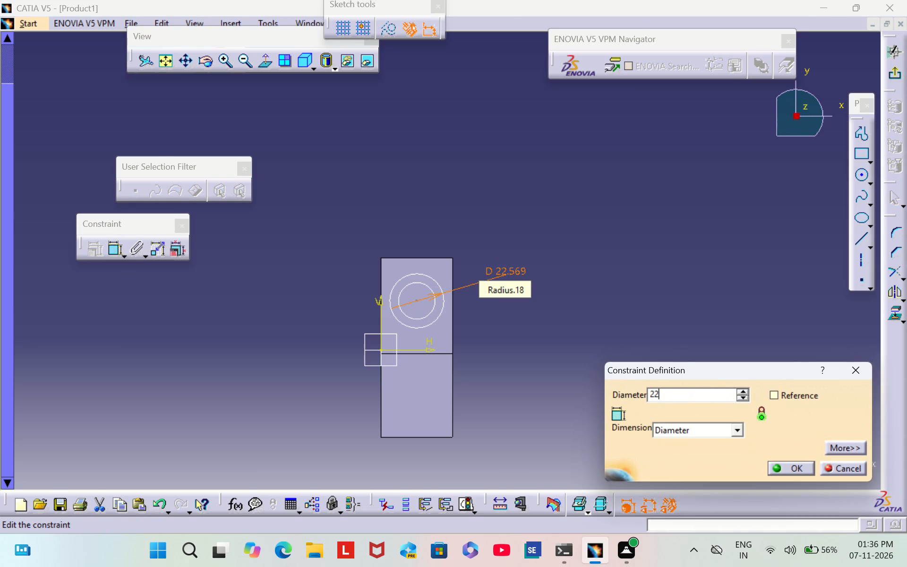
pyautogui.press('Return')
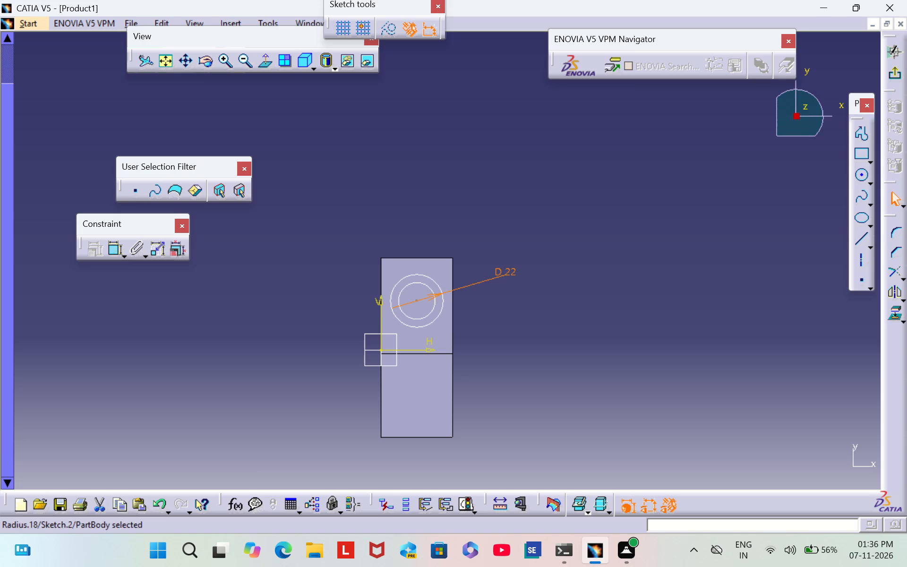
pyautogui.click(338, 297)
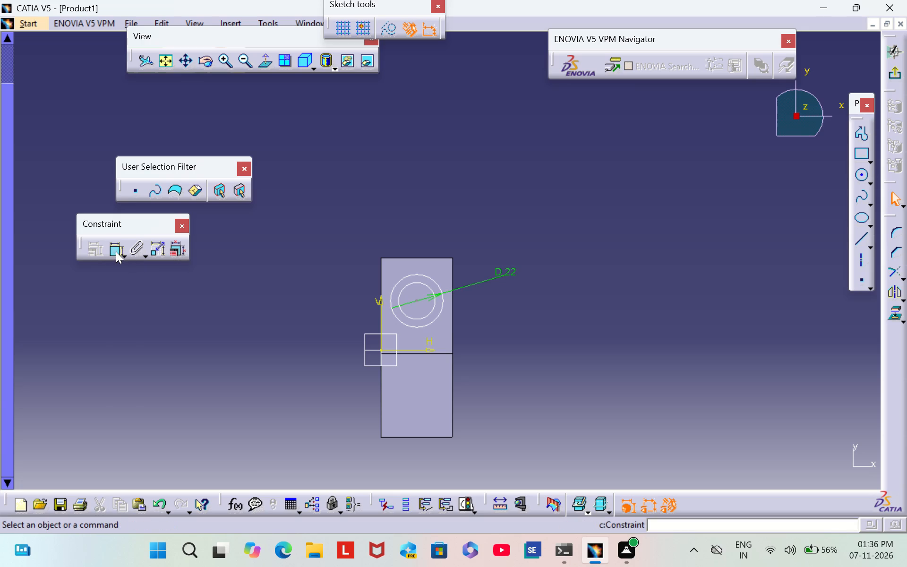
# Dimension the inner circle's diameter and set it to 14 mm.
pyautogui.click(117, 250)
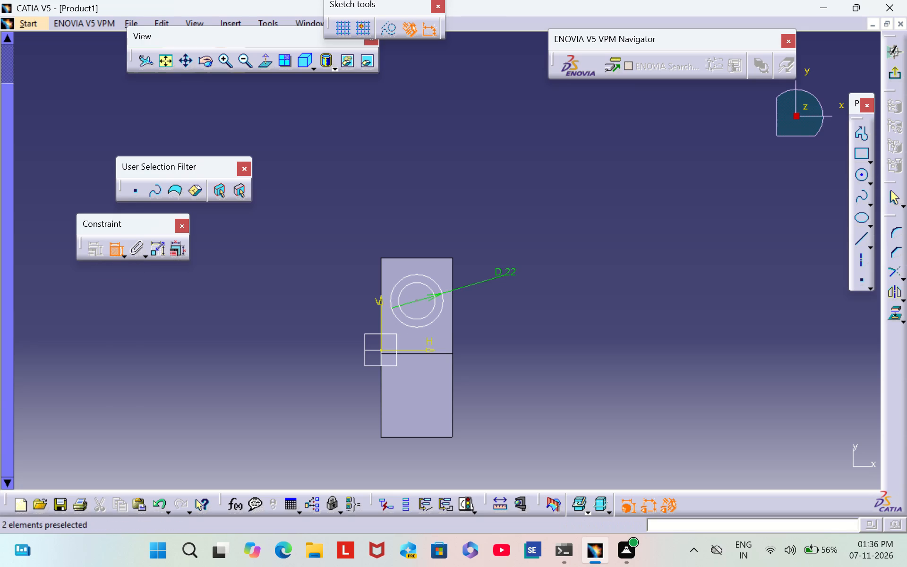
pyautogui.click(433, 313)
pyautogui.click(480, 323)
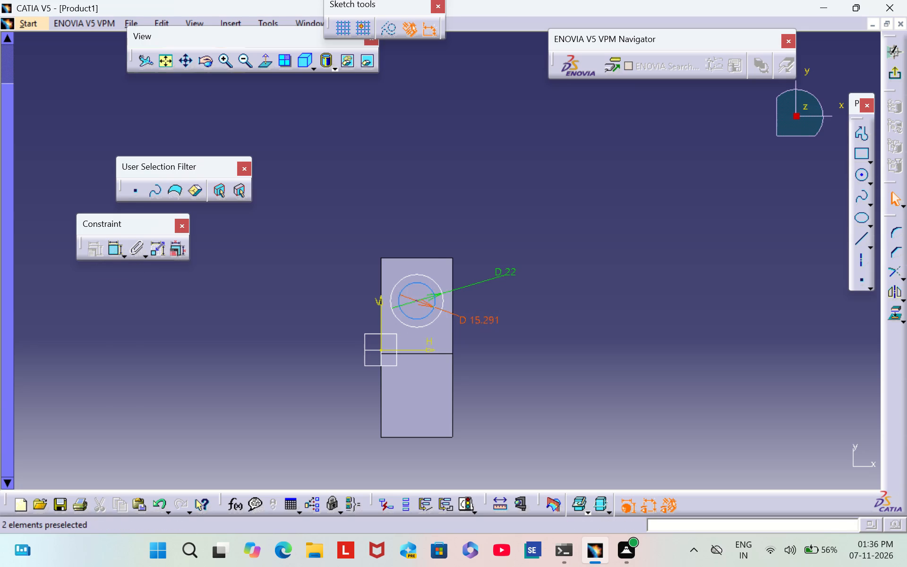
pyautogui.doubleClick(486, 318)
pyautogui.press('BackSpace')
pyautogui.write('14')
pyautogui.press('Return')
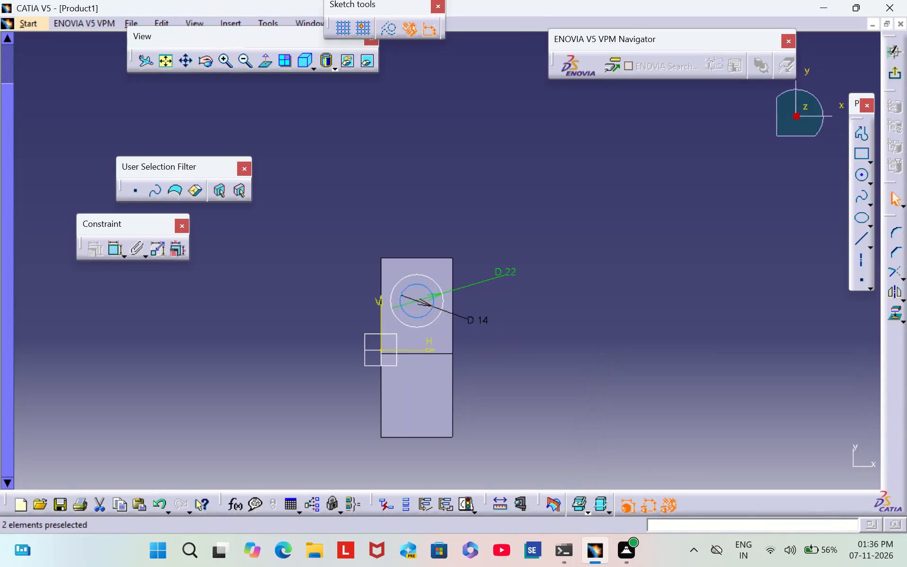
pyautogui.click(523, 316)
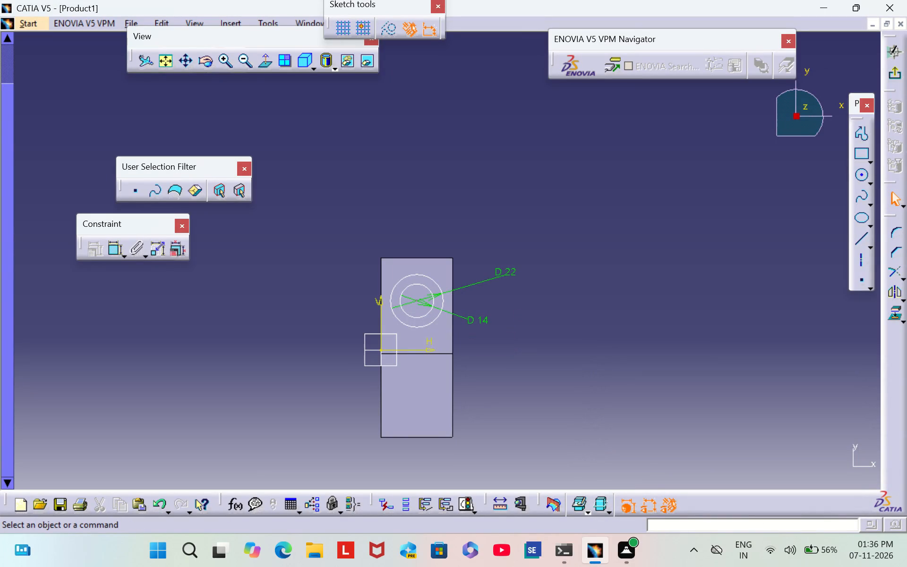
# Dimension the circles' common centre from the horizontal sketch axis and set the distance to 25 mm.
pyautogui.click(115, 252)
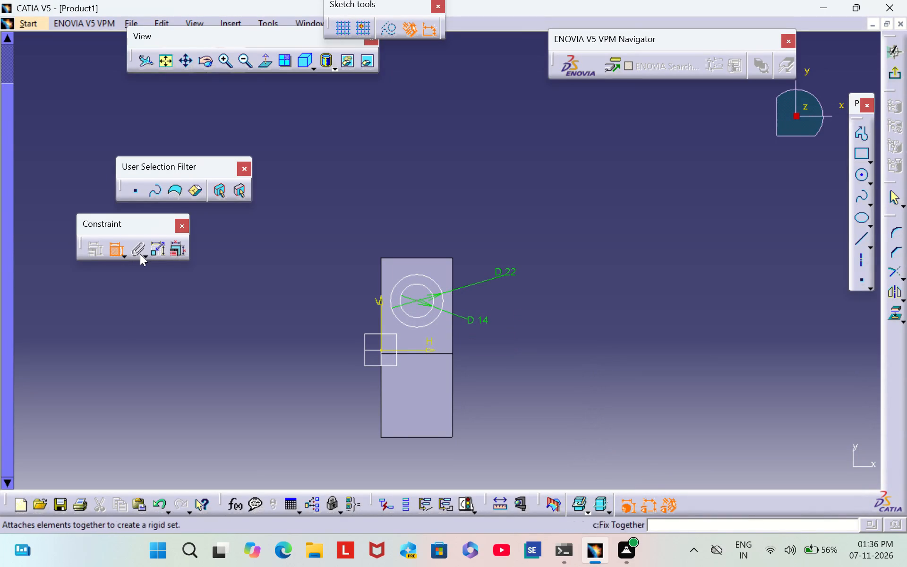
pyautogui.click(413, 349)
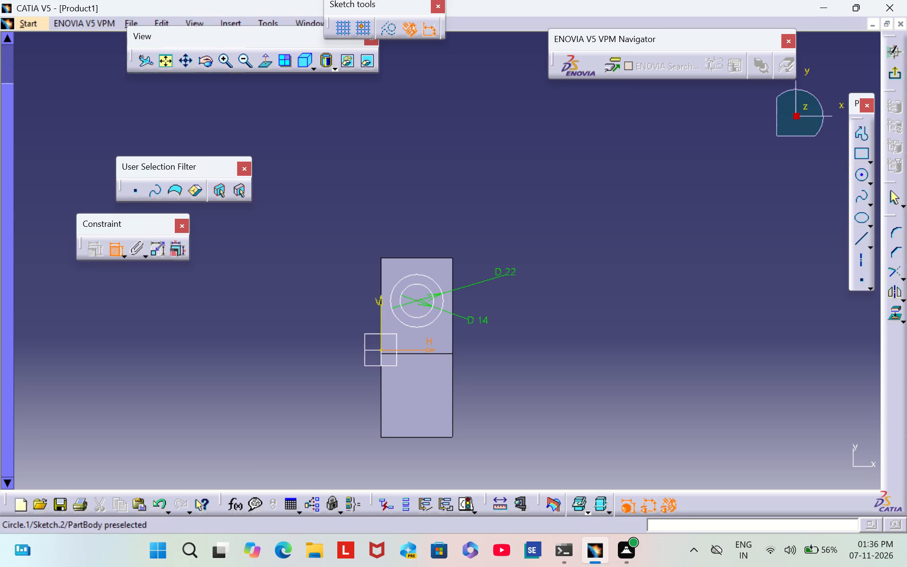
pyautogui.click(416, 302)
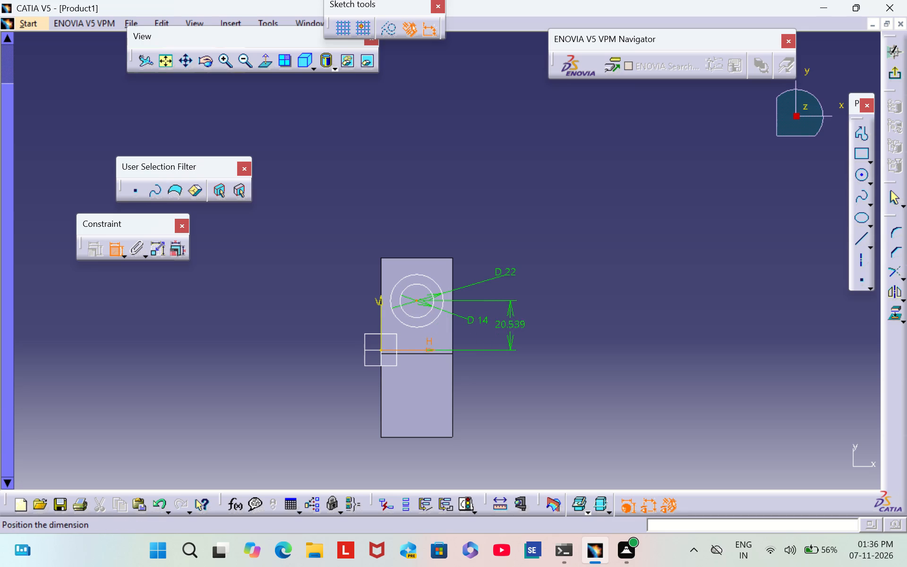
pyautogui.click(512, 323)
pyautogui.doubleClick(513, 323)
pyautogui.press('BackSpace')
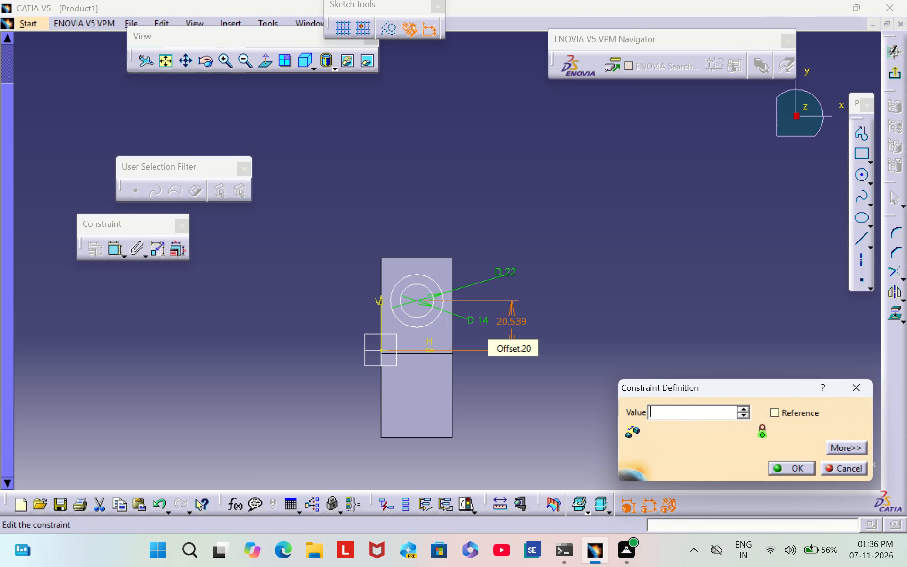
pyautogui.write('25')
pyautogui.press('Return')
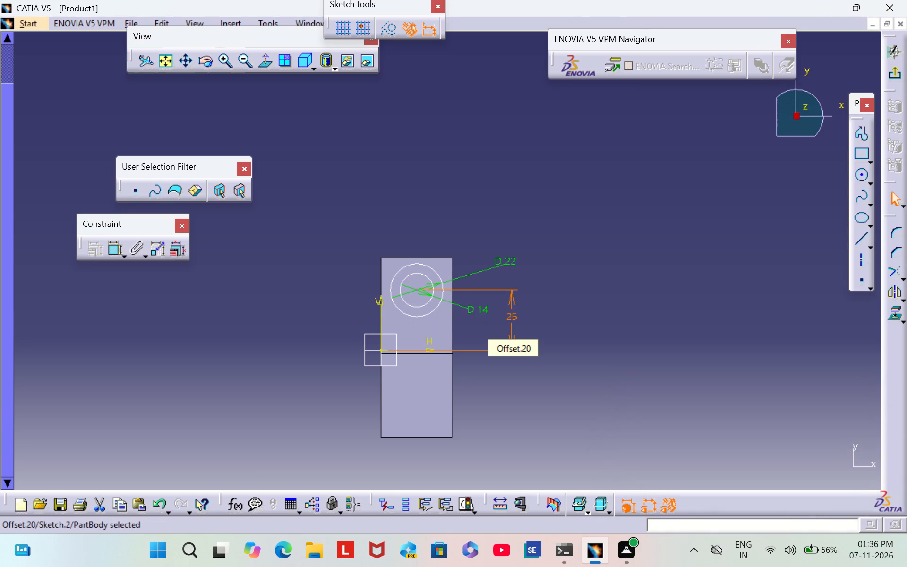
pyautogui.click(245, 306)
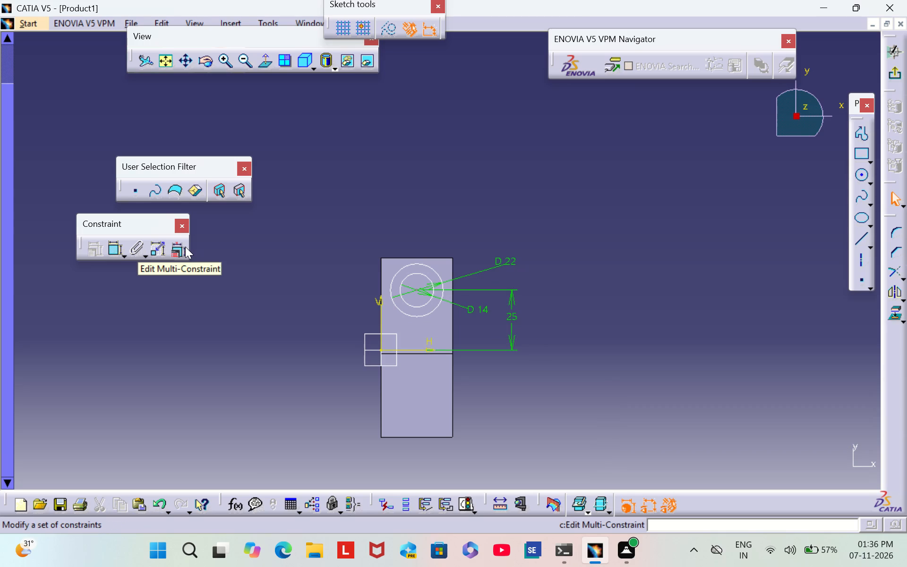
# Dimension the circles' common centre from the vertical sketch axis and set the distance to 15 mm.
pyautogui.click(113, 252)
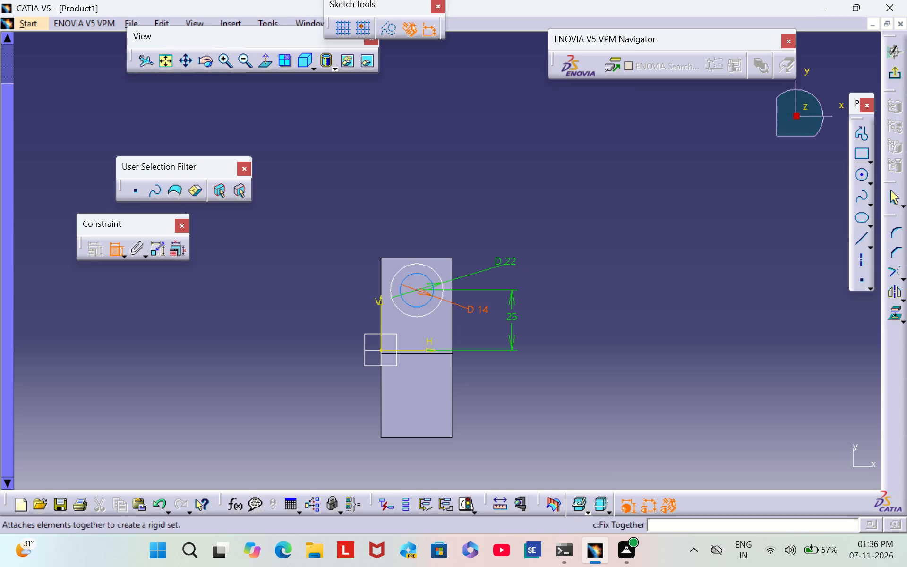
pyautogui.click(416, 288)
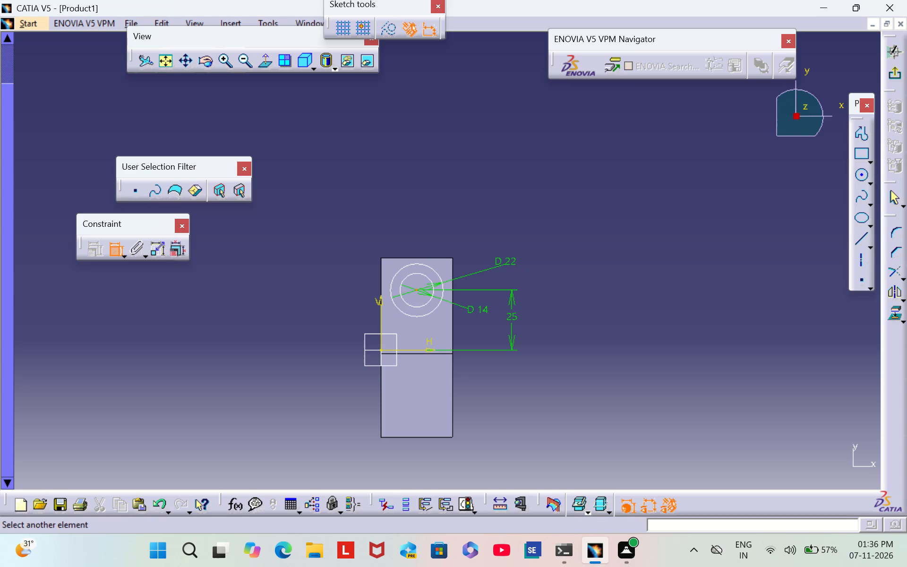
pyautogui.click(379, 323)
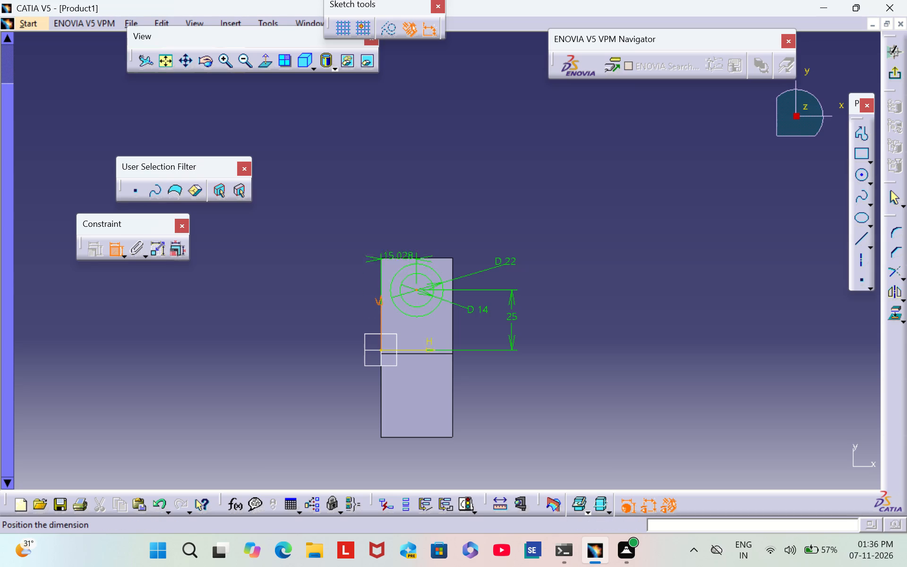
pyautogui.click(333, 300)
pyautogui.doubleClick(337, 297)
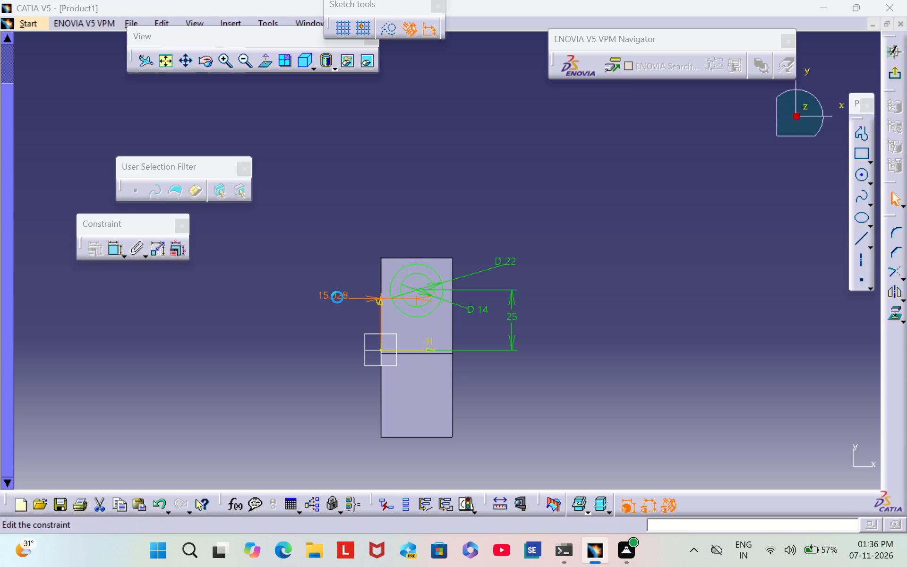
pyautogui.press('BackSpace')
pyautogui.write('15')
pyautogui.press('Return')
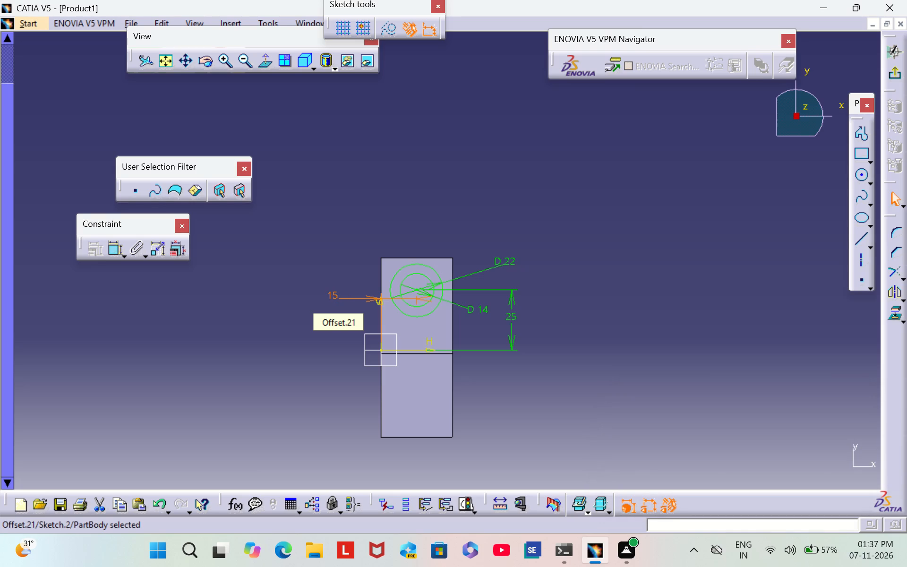
pyautogui.click(258, 373)
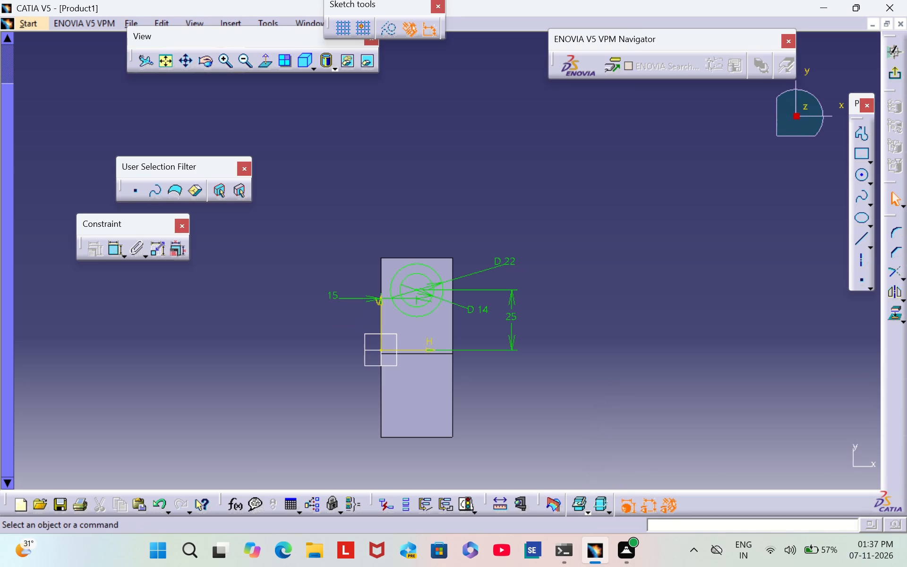
# Exit the ring sketch and pad the 22/14 mm circles 12 mm upward from the upper flange.
pyautogui.click(893, 70)
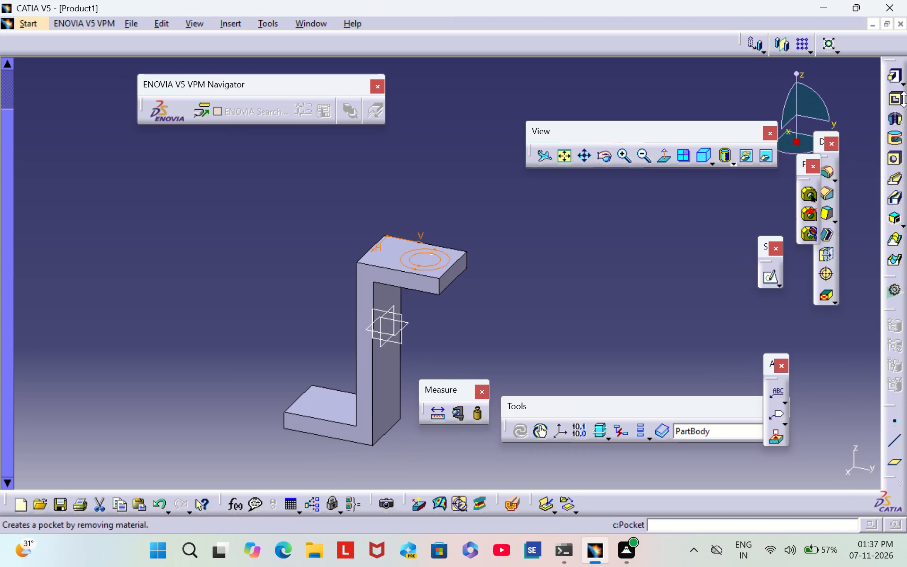
pyautogui.click(891, 77)
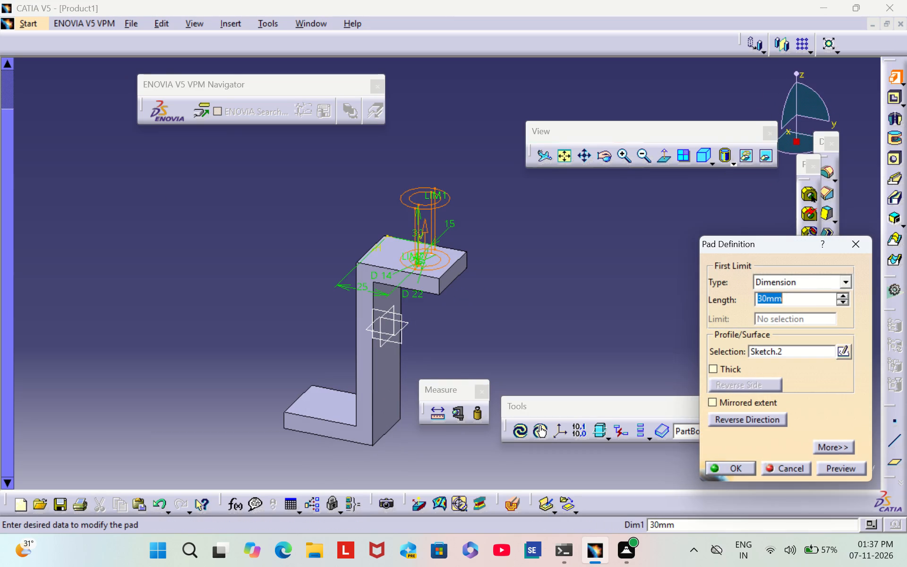
pyautogui.press('BackSpace')
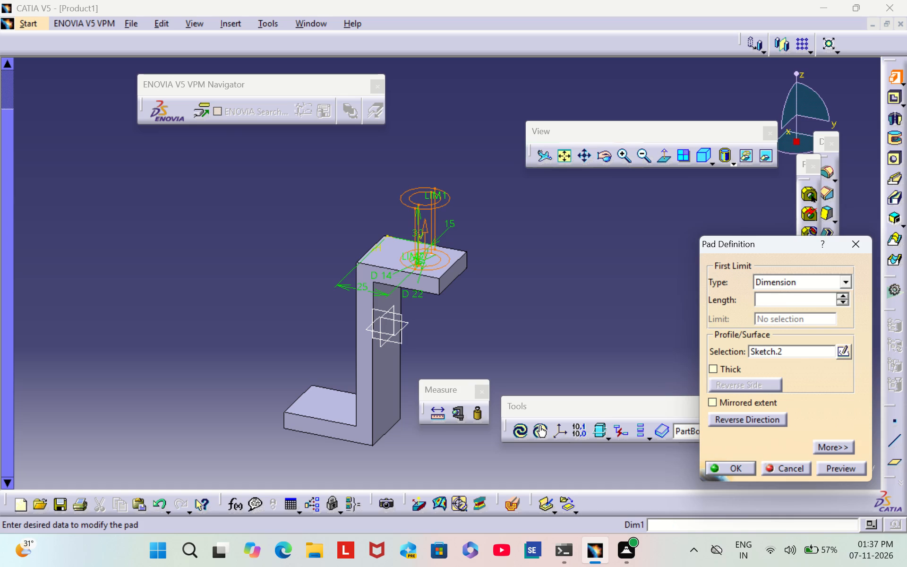
pyautogui.write('12')
pyautogui.press('Return')
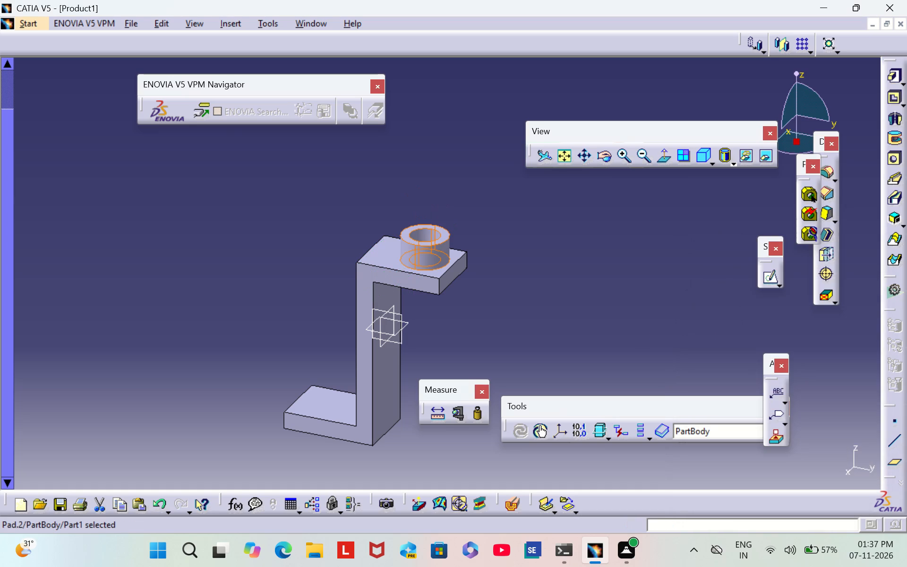
pyautogui.click(162, 304)
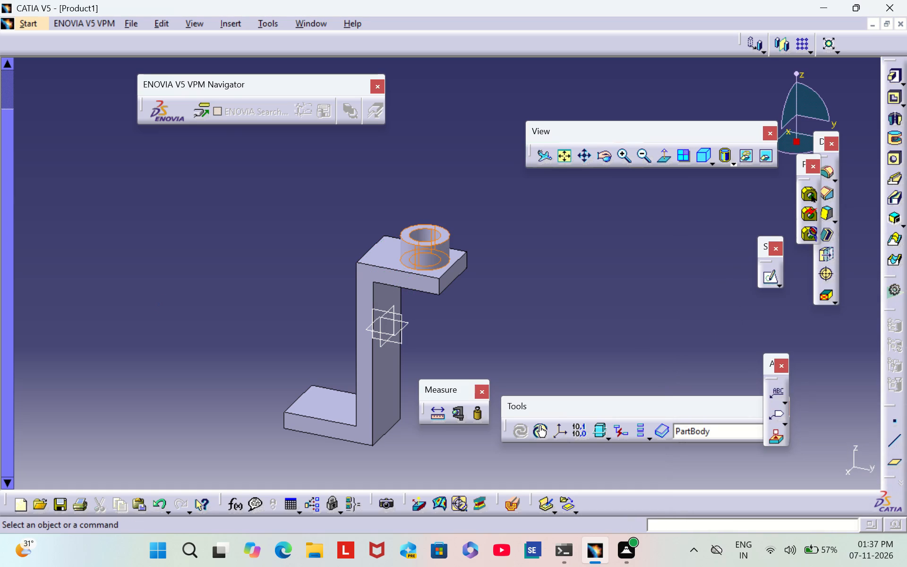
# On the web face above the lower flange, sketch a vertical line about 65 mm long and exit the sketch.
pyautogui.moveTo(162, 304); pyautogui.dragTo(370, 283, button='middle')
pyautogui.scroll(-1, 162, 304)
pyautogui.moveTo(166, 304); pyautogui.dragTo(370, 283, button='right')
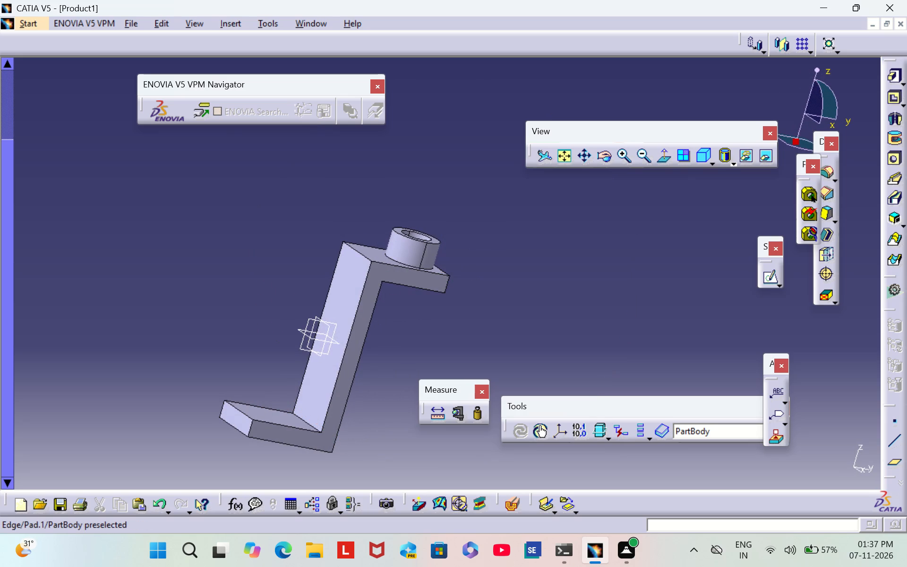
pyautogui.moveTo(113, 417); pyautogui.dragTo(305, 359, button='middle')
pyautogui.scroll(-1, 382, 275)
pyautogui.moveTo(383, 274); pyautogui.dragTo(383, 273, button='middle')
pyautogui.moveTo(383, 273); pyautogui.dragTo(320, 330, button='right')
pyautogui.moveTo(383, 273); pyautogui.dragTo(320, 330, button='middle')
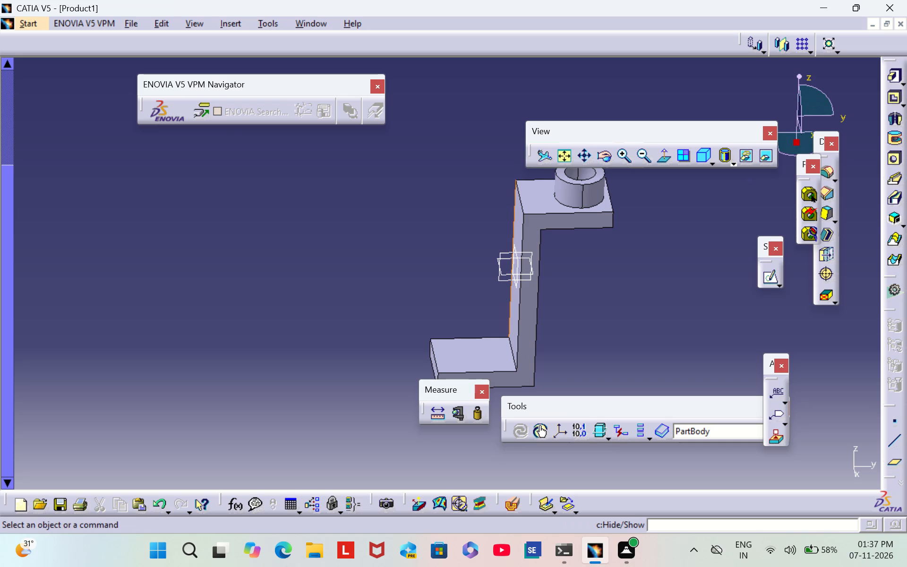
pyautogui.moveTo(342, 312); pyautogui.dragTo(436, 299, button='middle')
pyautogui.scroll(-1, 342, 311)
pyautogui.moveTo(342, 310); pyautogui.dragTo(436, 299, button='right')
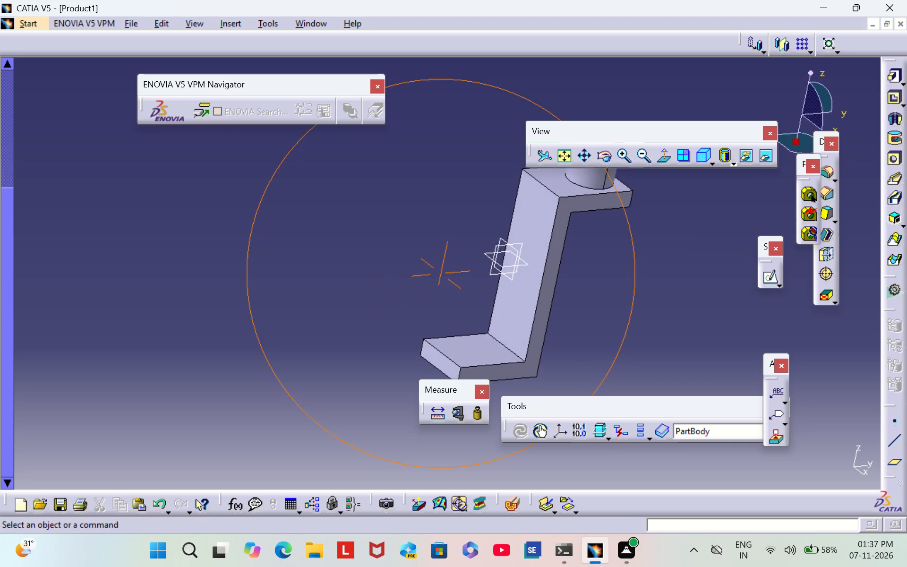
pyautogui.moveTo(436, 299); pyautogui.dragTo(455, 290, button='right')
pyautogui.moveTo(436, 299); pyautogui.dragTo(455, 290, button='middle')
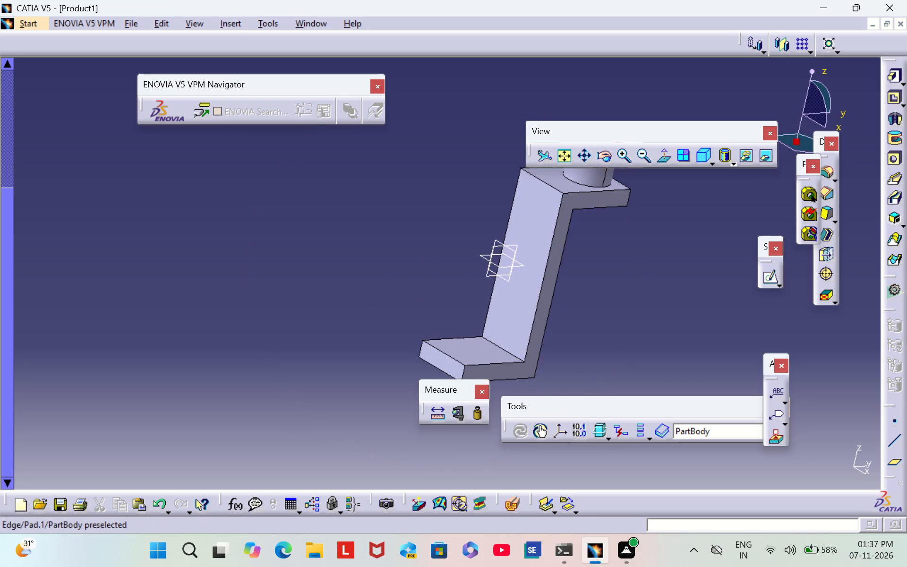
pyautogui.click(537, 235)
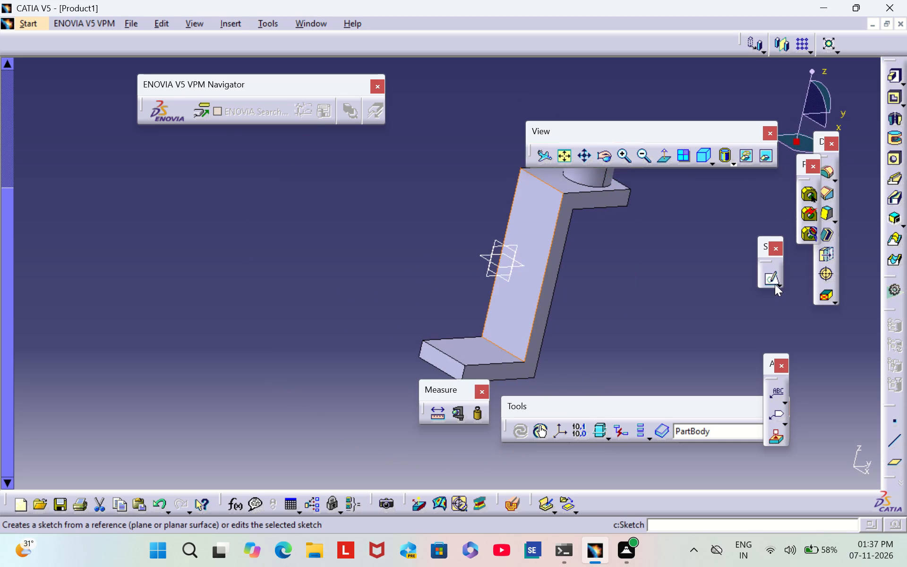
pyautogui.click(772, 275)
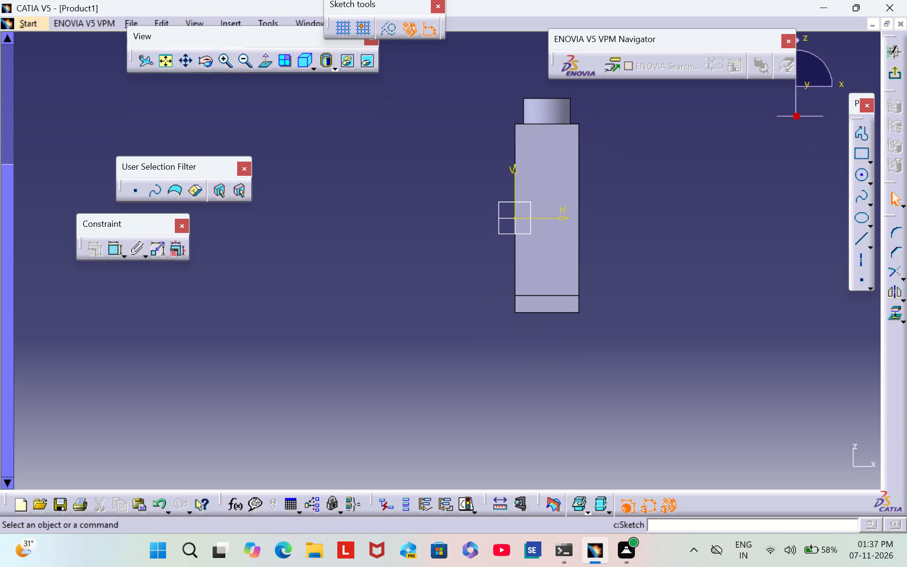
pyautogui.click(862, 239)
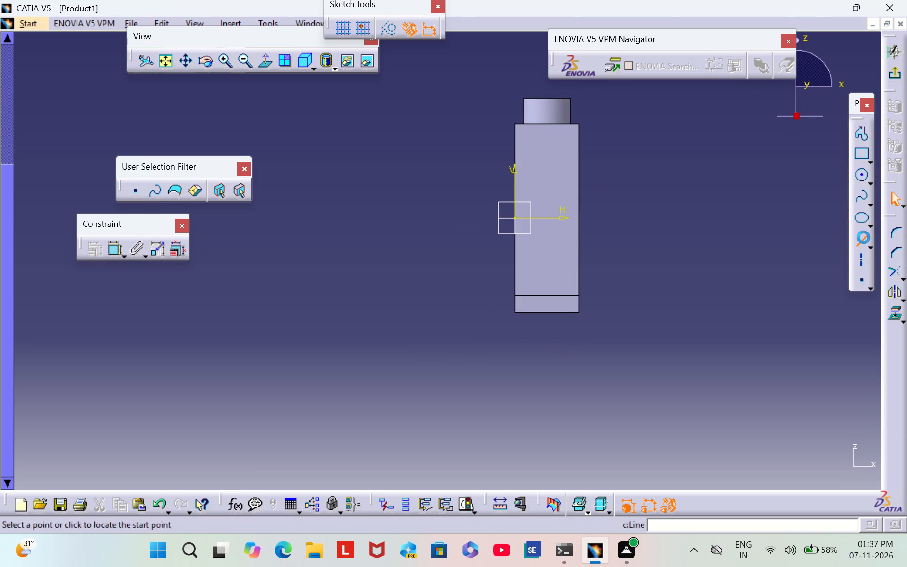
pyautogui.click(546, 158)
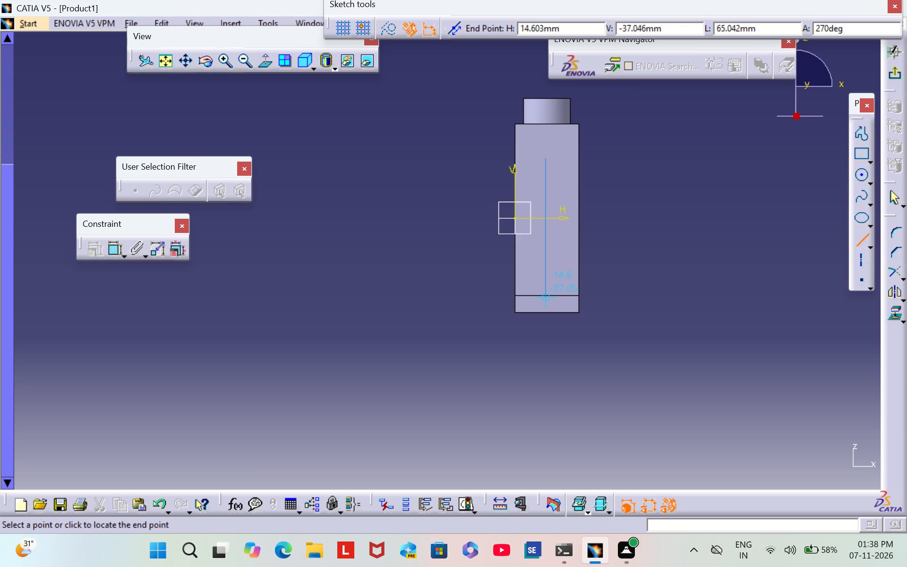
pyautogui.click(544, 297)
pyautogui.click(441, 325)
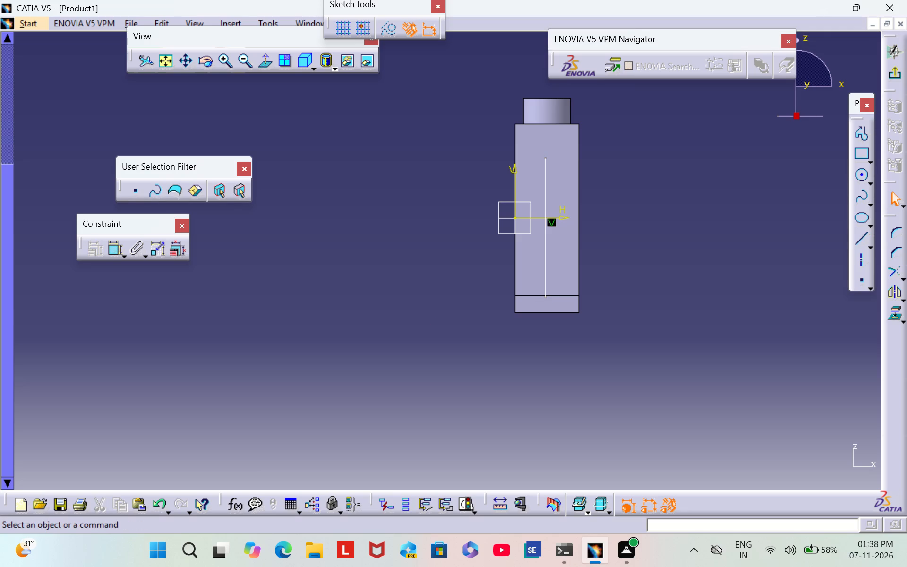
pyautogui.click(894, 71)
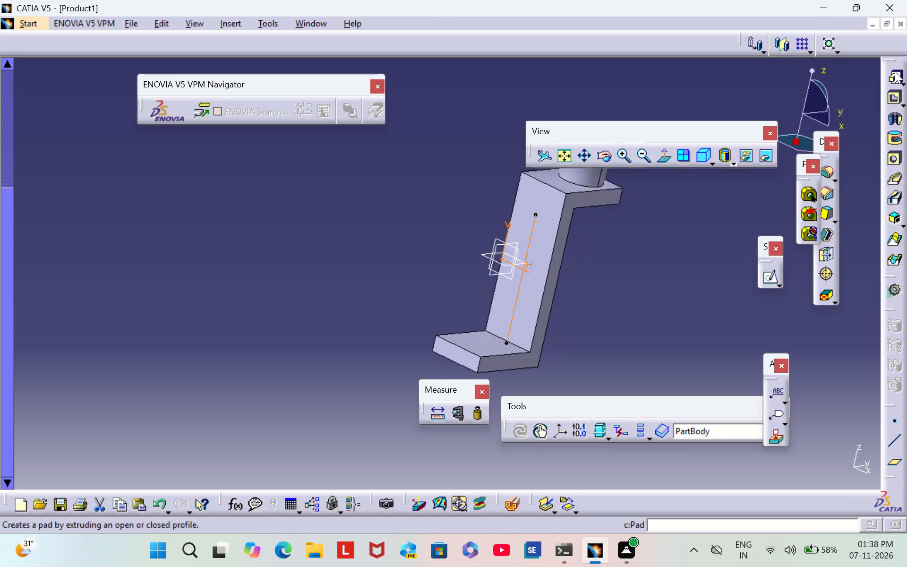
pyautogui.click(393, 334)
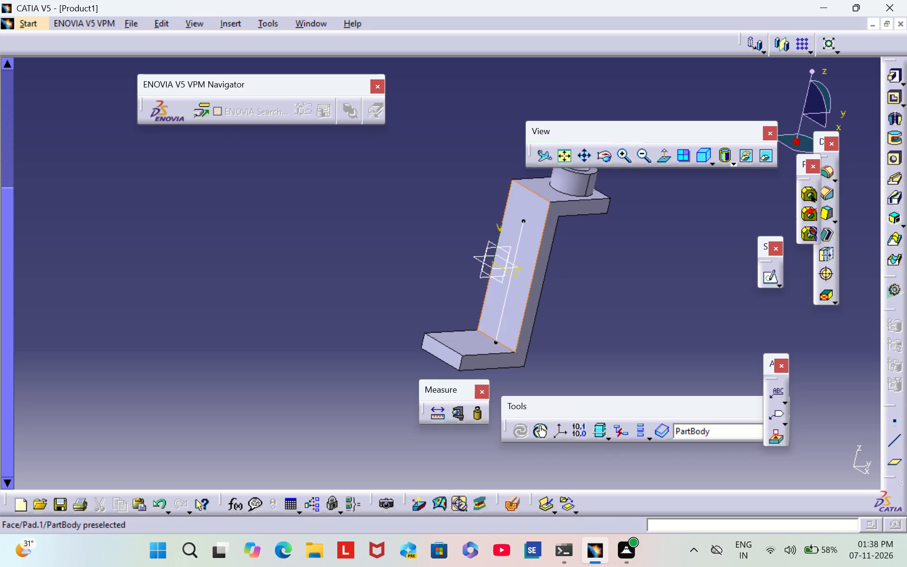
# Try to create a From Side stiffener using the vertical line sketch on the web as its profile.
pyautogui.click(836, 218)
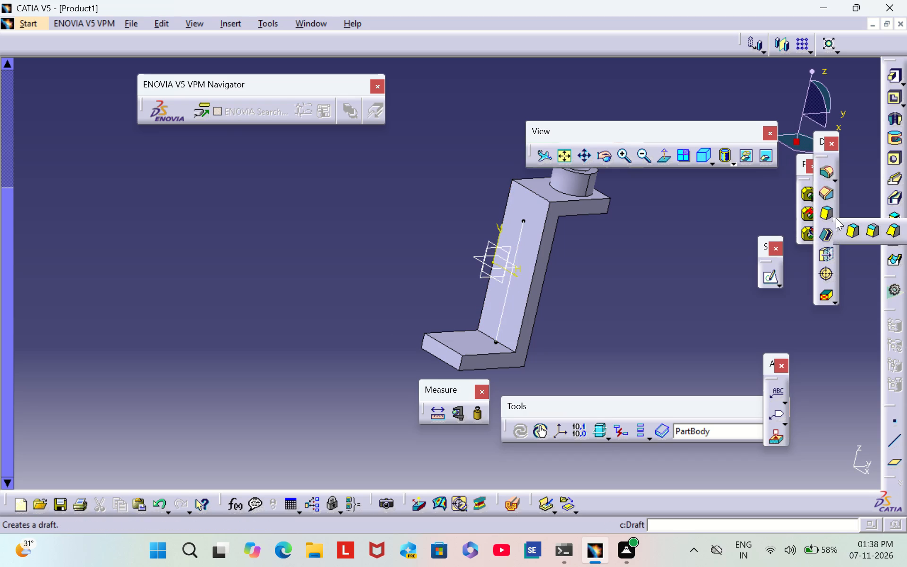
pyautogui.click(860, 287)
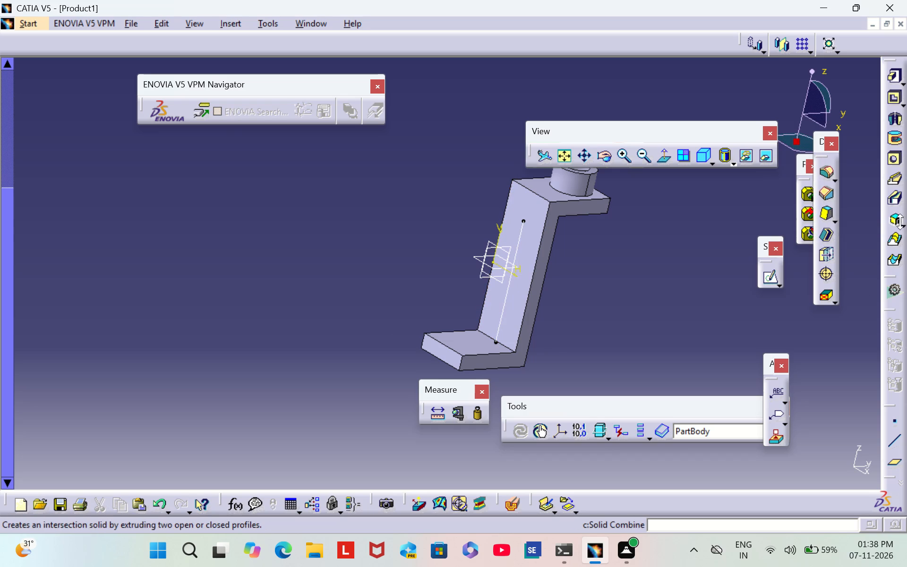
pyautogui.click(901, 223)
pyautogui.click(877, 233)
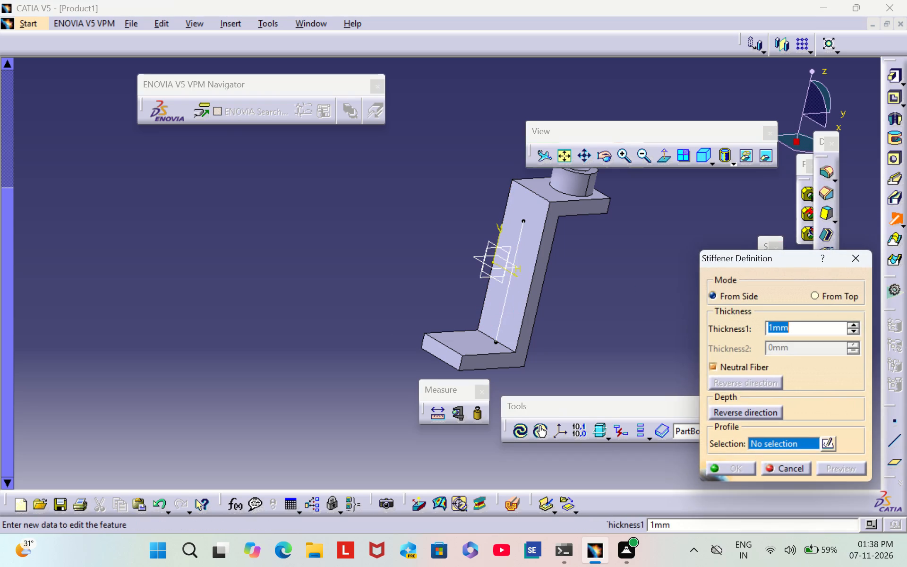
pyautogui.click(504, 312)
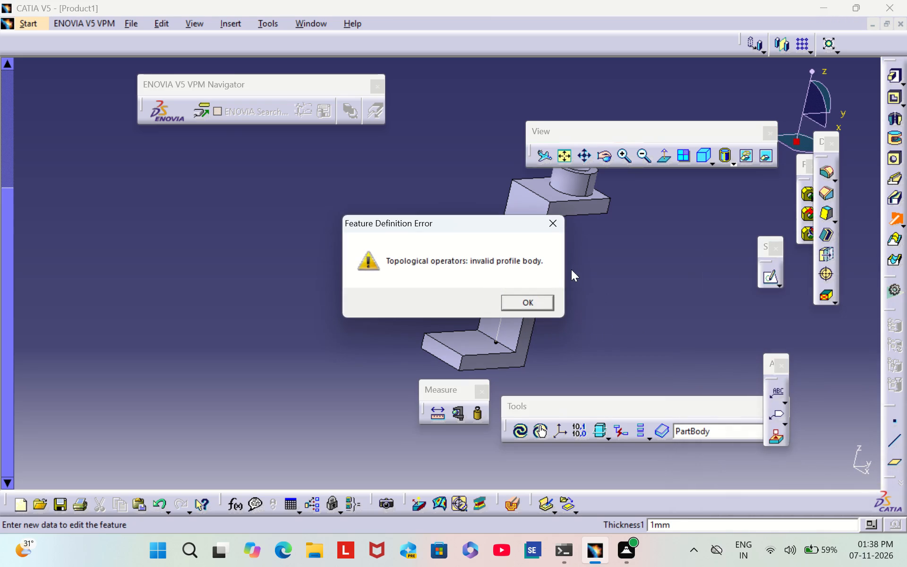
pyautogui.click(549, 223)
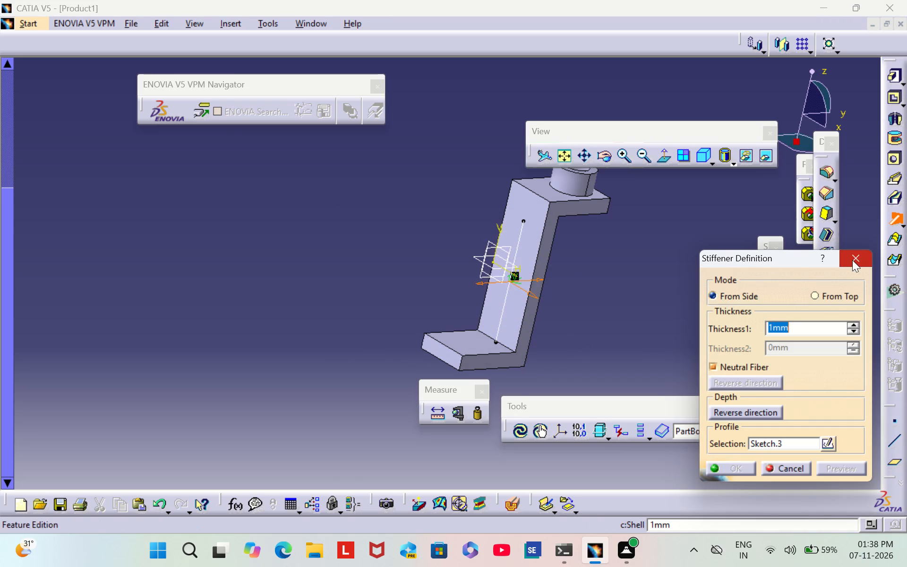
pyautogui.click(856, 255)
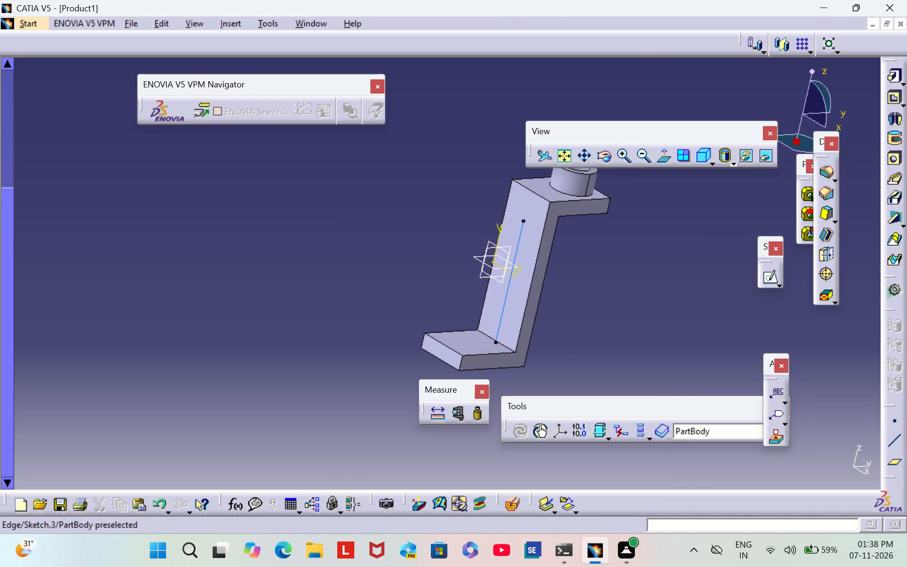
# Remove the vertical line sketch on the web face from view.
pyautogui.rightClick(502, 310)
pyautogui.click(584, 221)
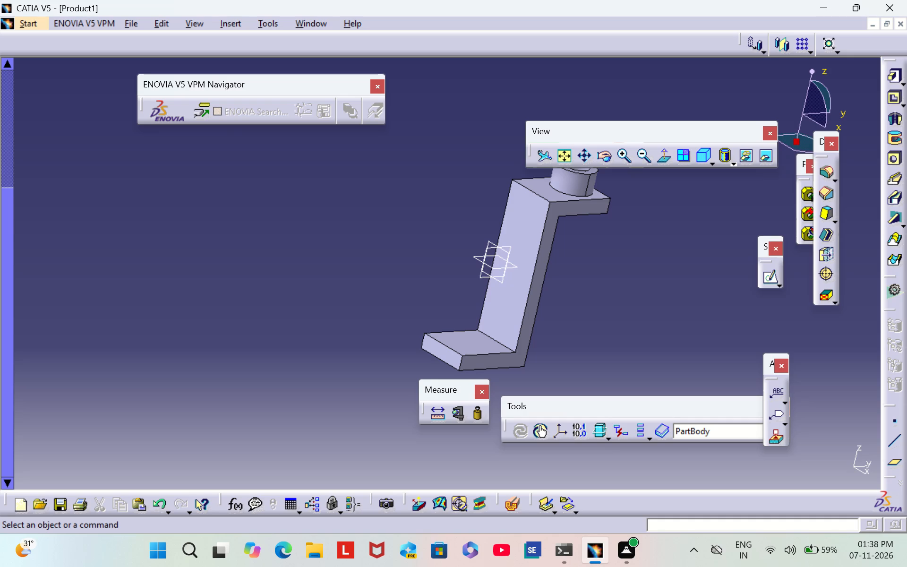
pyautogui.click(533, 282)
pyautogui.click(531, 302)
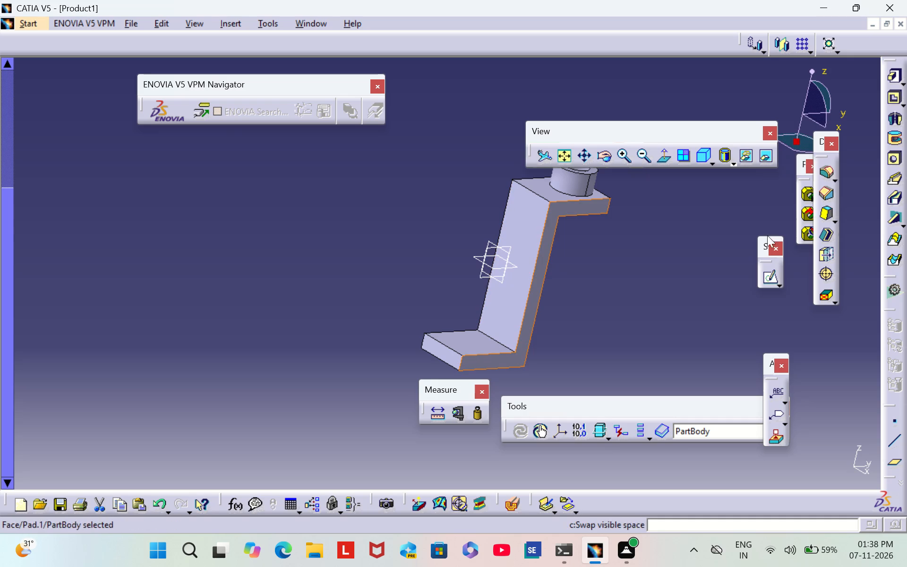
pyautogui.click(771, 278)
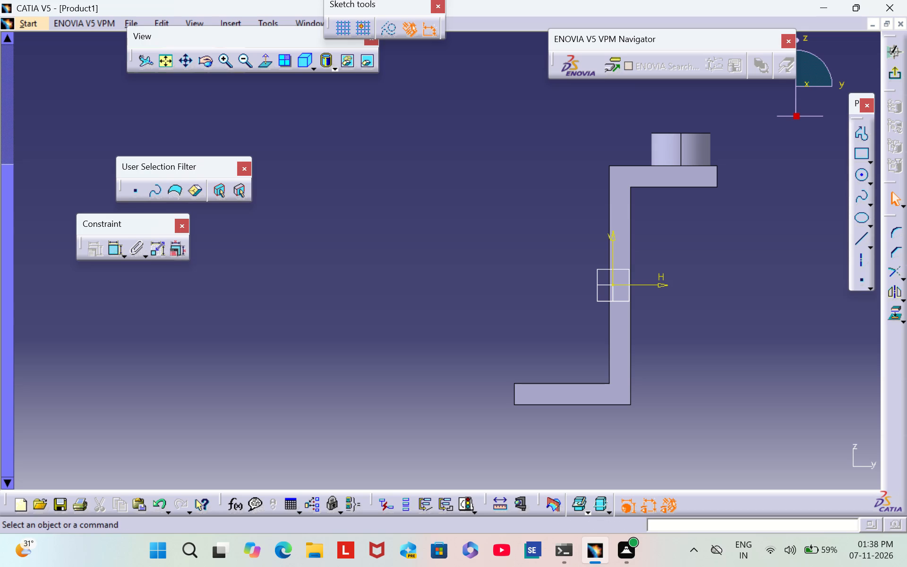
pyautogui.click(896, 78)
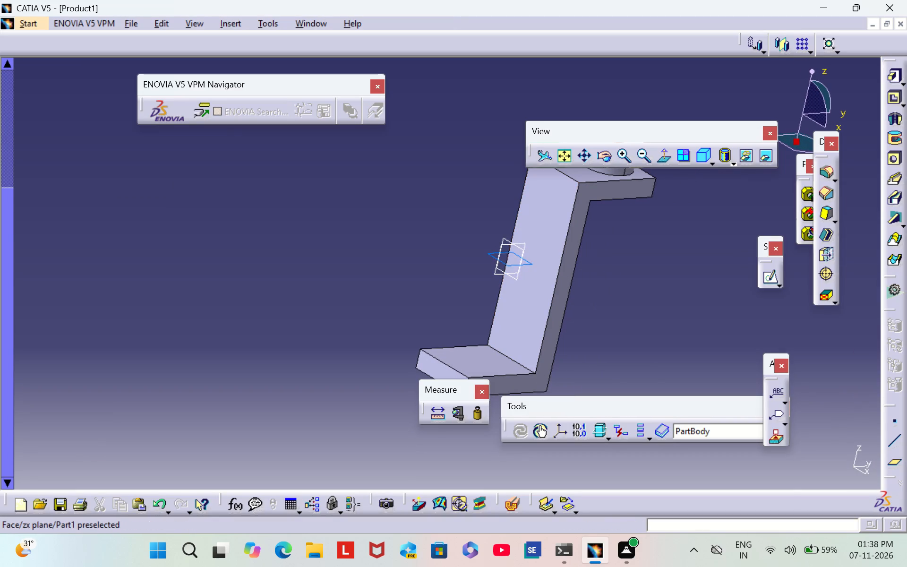
# On the yz plane, sketch a closed right triangle about 26 mm wide and 60 mm high beside the web, above the lower flange.
pyautogui.click(526, 247)
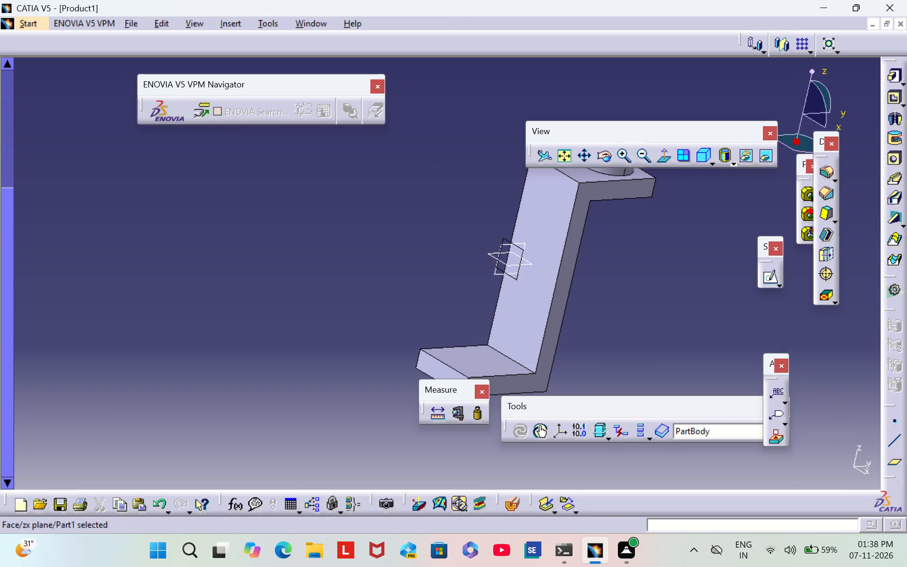
pyautogui.click(496, 273)
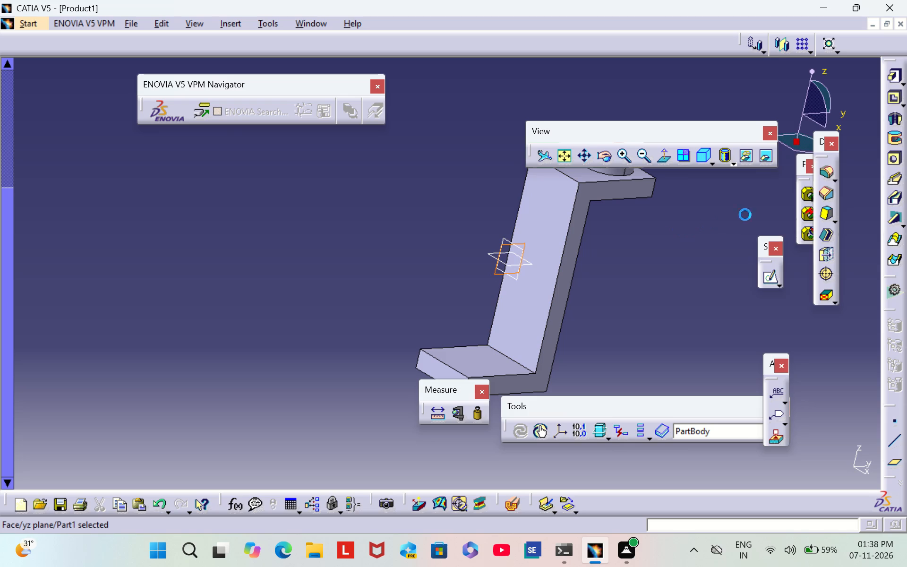
pyautogui.click(772, 278)
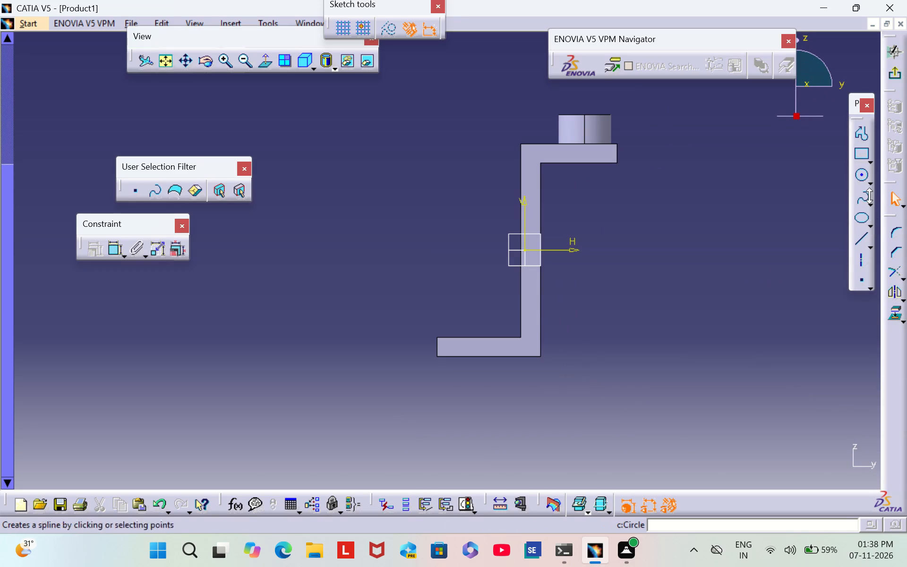
pyautogui.click(861, 134)
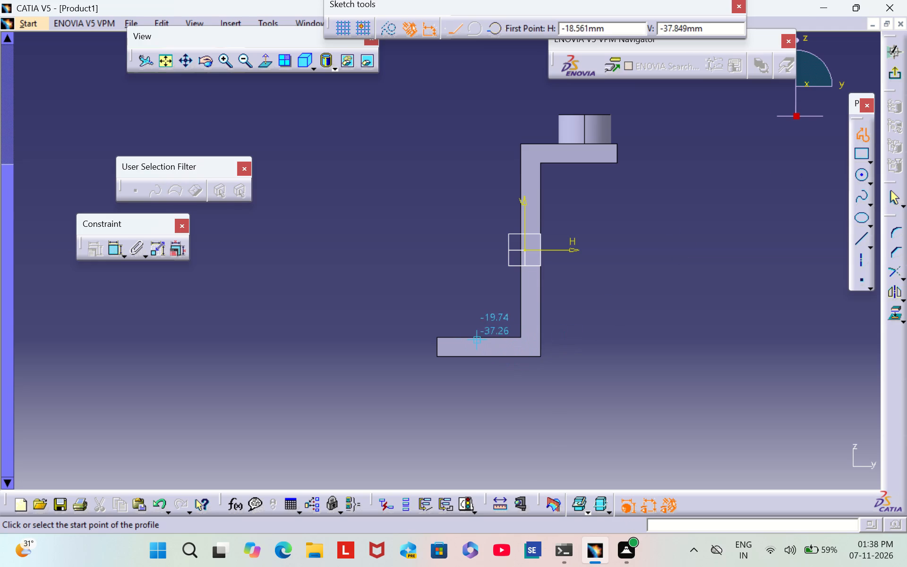
pyautogui.click(453, 333)
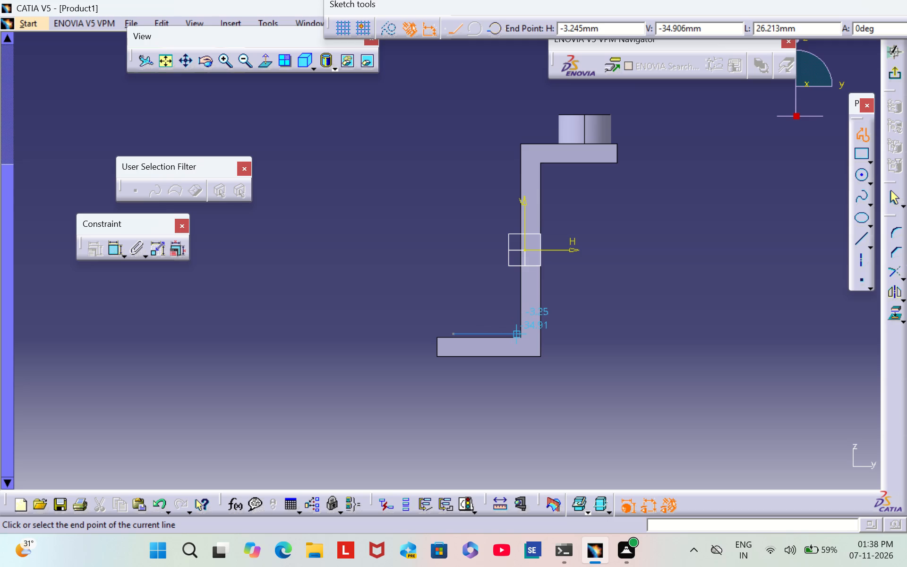
pyautogui.click(516, 334)
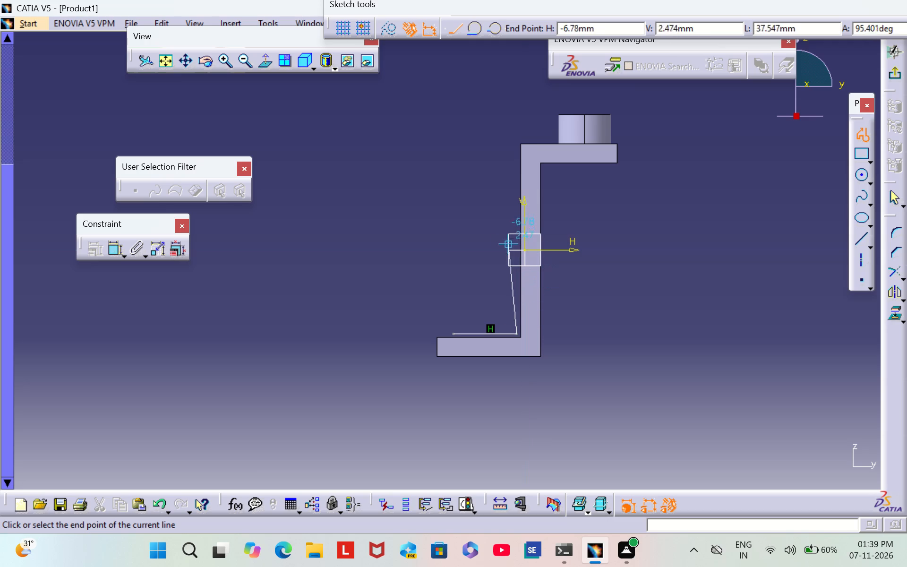
pyautogui.click(517, 189)
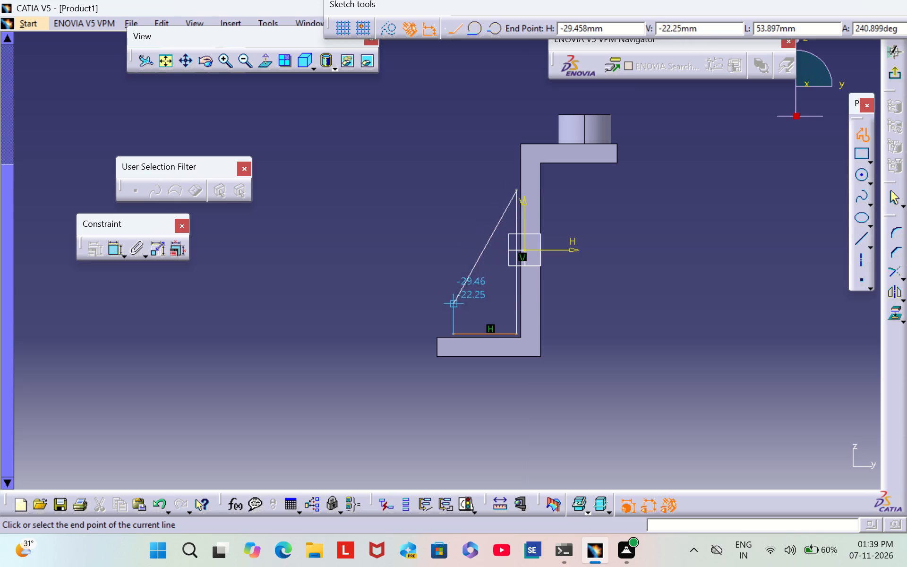
pyautogui.click(453, 331)
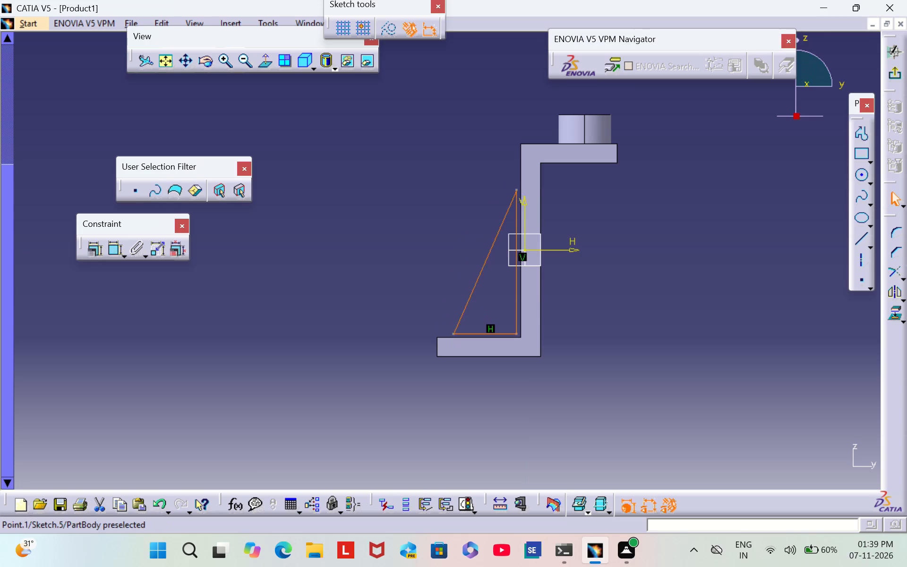
pyautogui.click(399, 331)
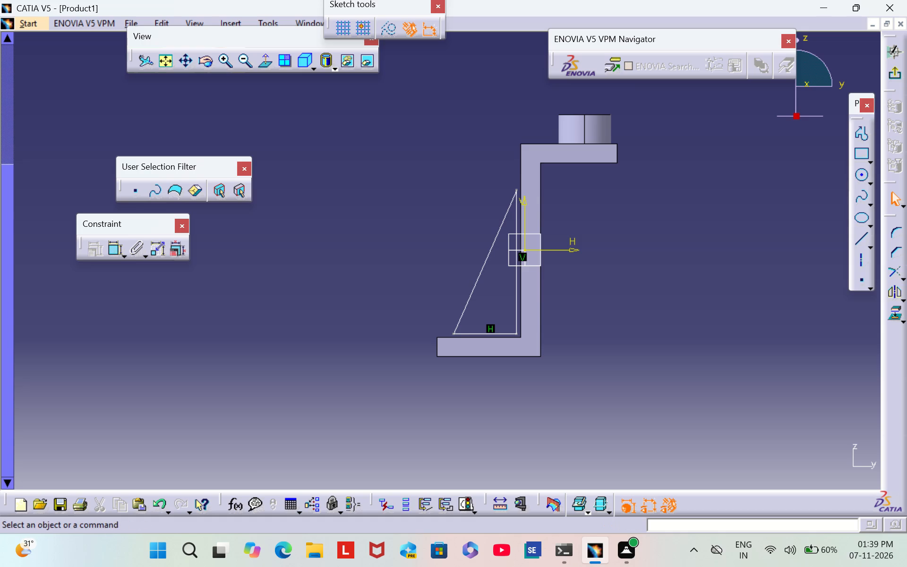
# Dimension the triangle's horizontal base and set its length to 23 mm.
pyautogui.click(114, 253)
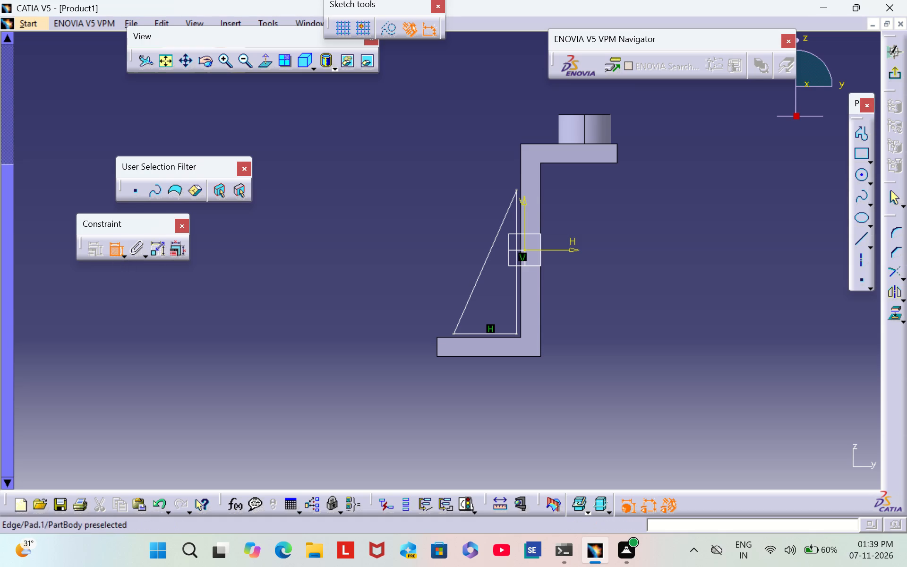
pyautogui.click(484, 333)
pyautogui.click(484, 369)
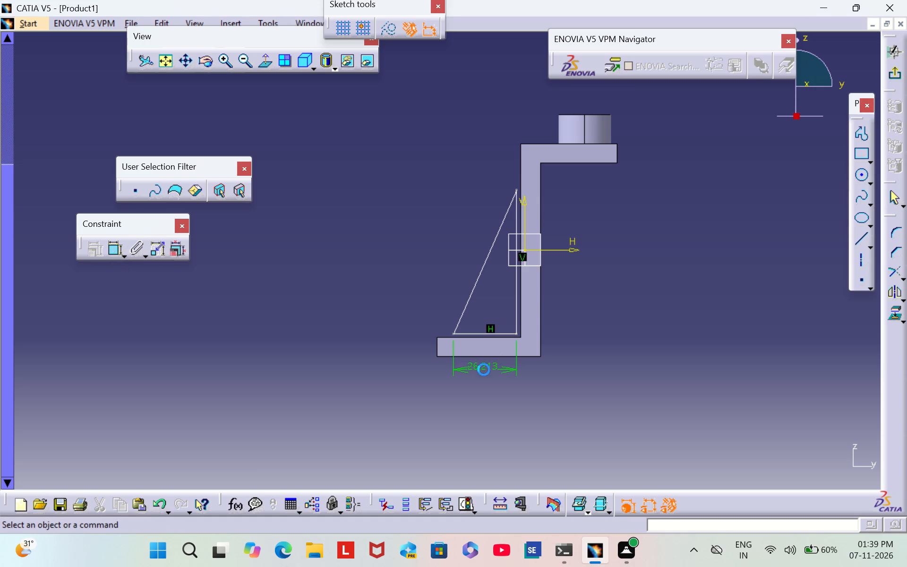
pyautogui.doubleClick(478, 365)
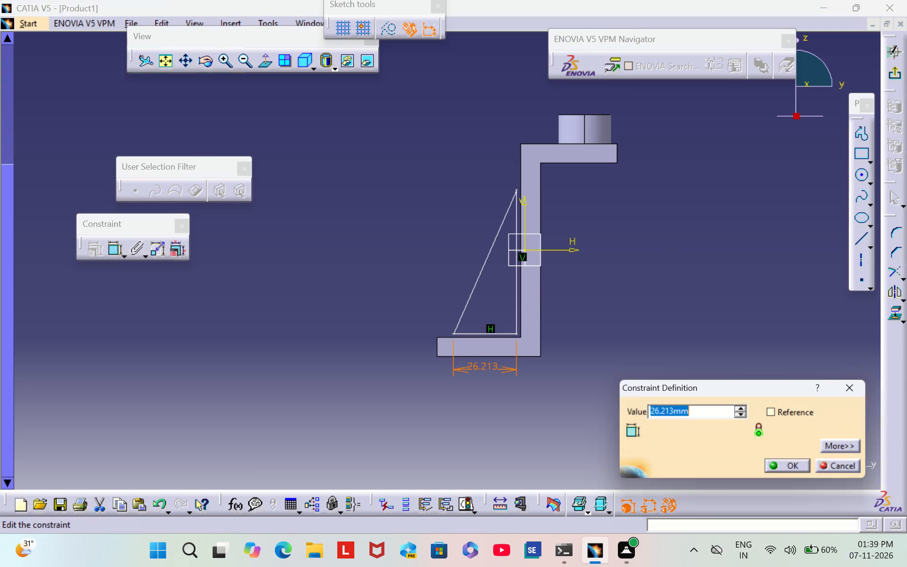
pyautogui.press('BackSpace')
pyautogui.write('23')
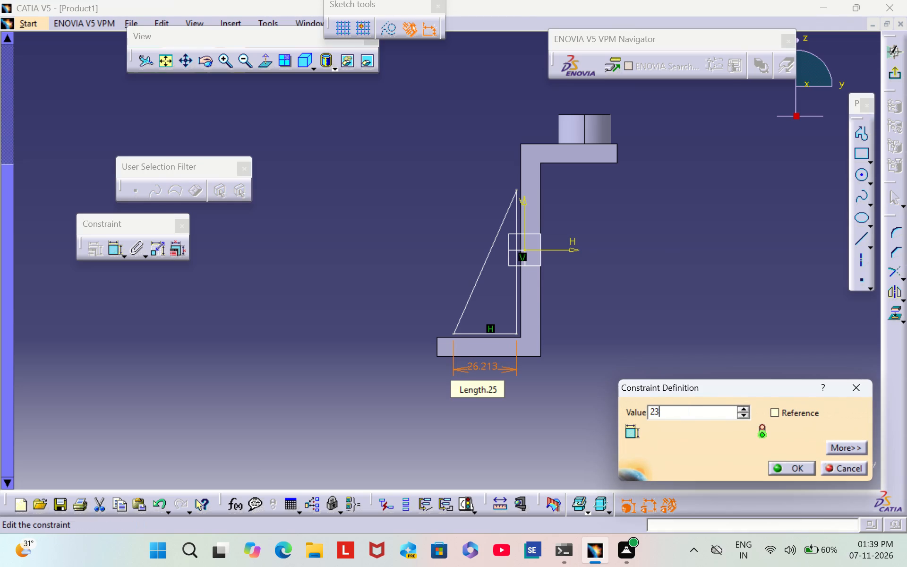
pyautogui.press('Return')
pyautogui.click(433, 281)
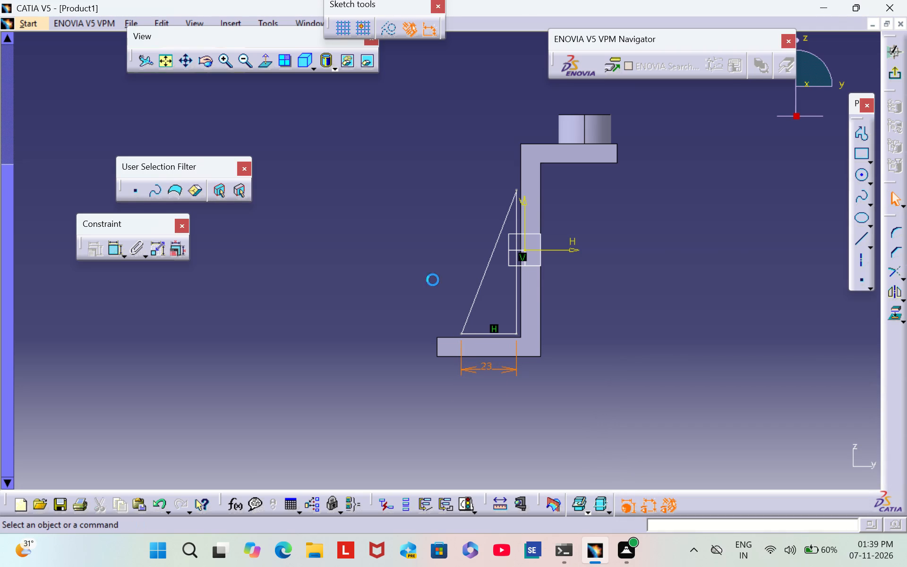
# Dimension the triangle's vertical side and set its length to 42 mm.
pyautogui.click(107, 248)
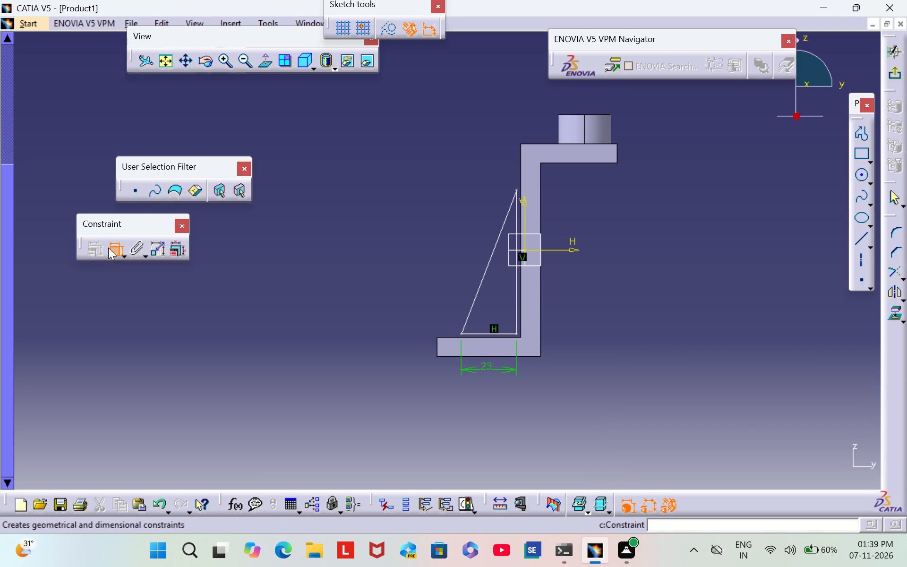
pyautogui.click(514, 302)
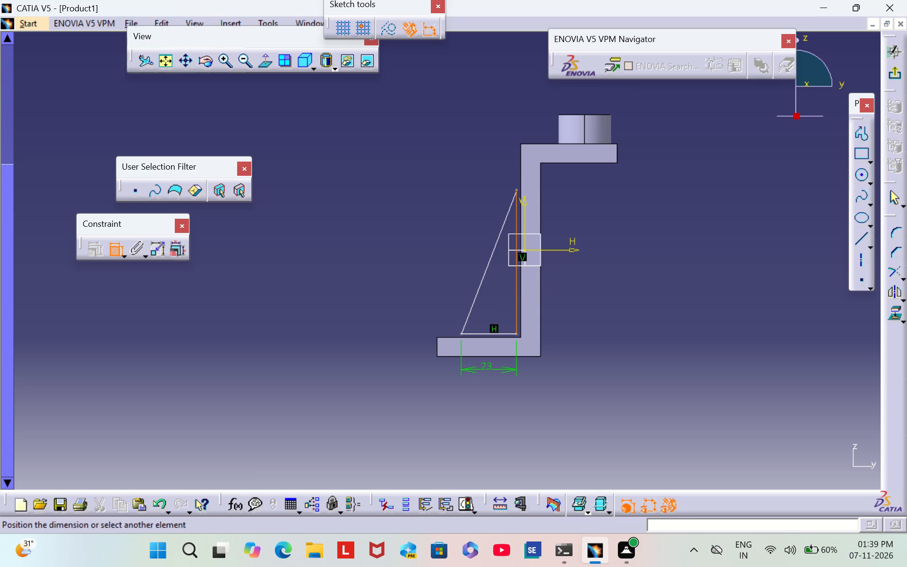
pyautogui.click(622, 274)
pyautogui.doubleClick(624, 269)
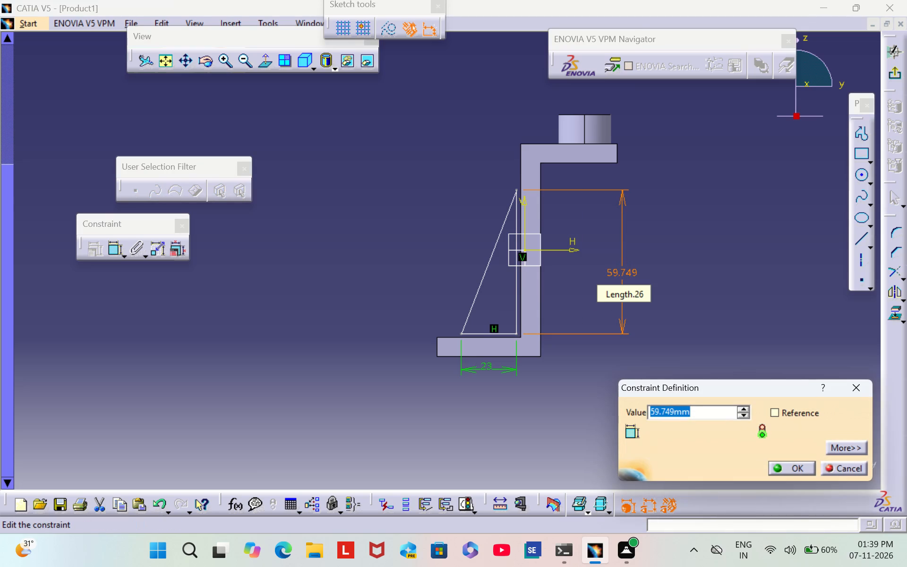
pyautogui.press('BackSpace')
pyautogui.write('42')
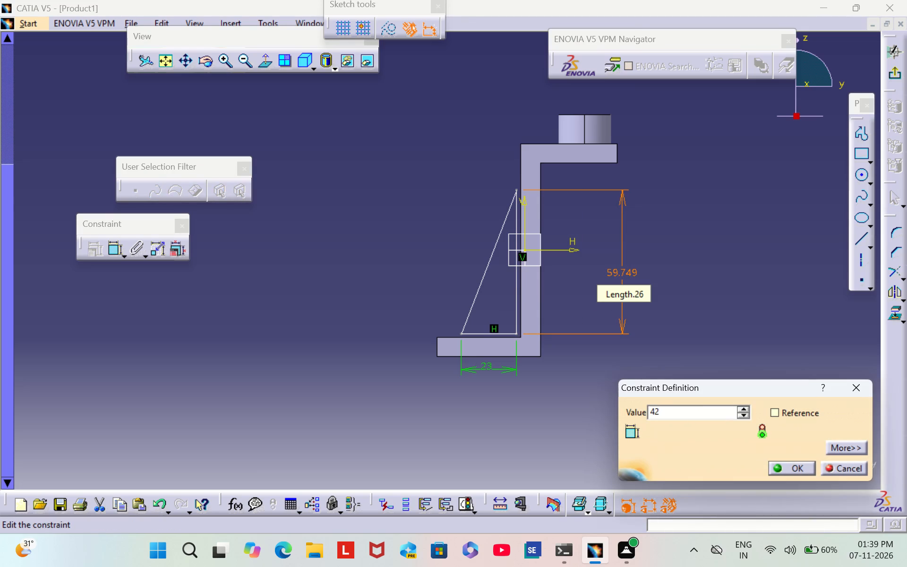
pyautogui.press('Return')
pyautogui.click(676, 284)
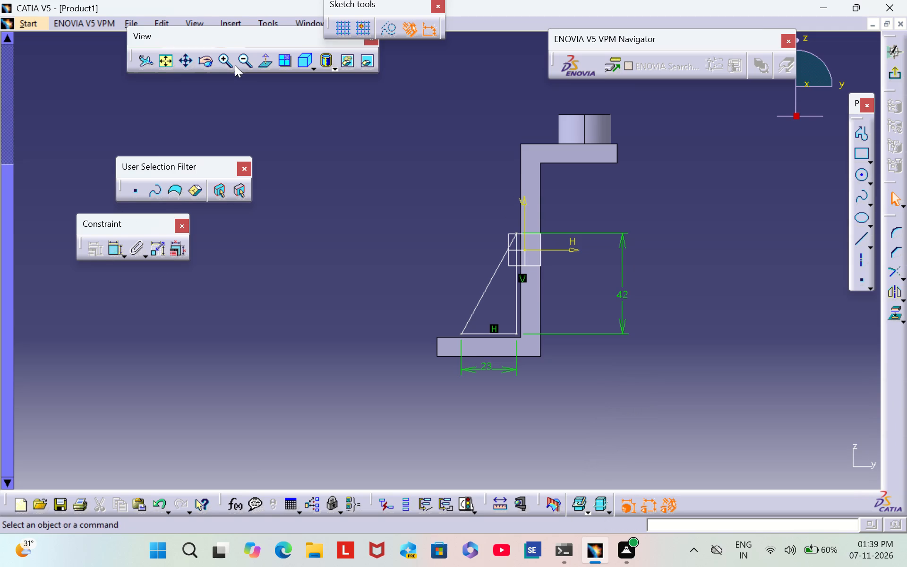
# Make the triangle's base coincident with the lower flange's top edge and its vertical side coincident with the web edge, and exit the sketch.
pyautogui.tripleClick(220, 62)
pyautogui.tripleClick(220, 62)
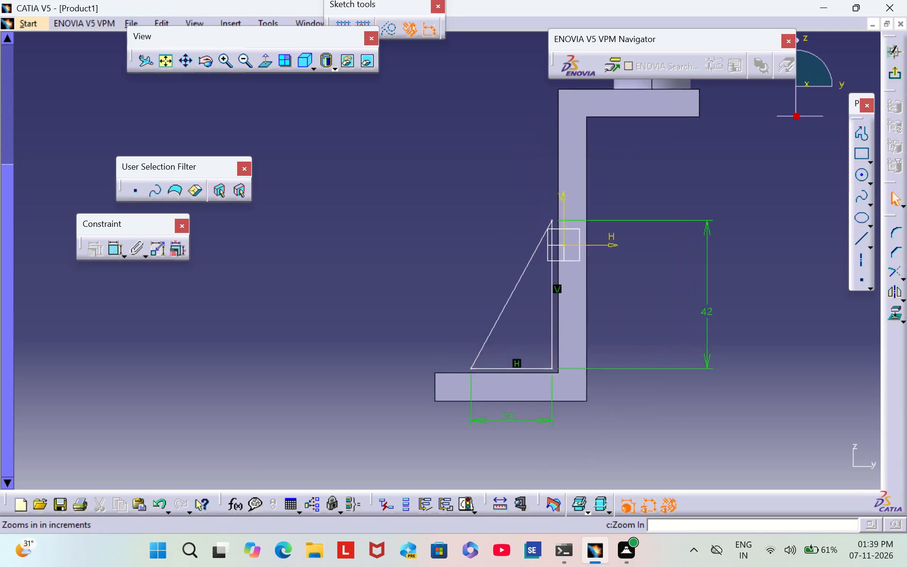
pyautogui.moveTo(411, 210); pyautogui.dragTo(322, 180, button='middle')
pyautogui.scroll(1, 407, 208)
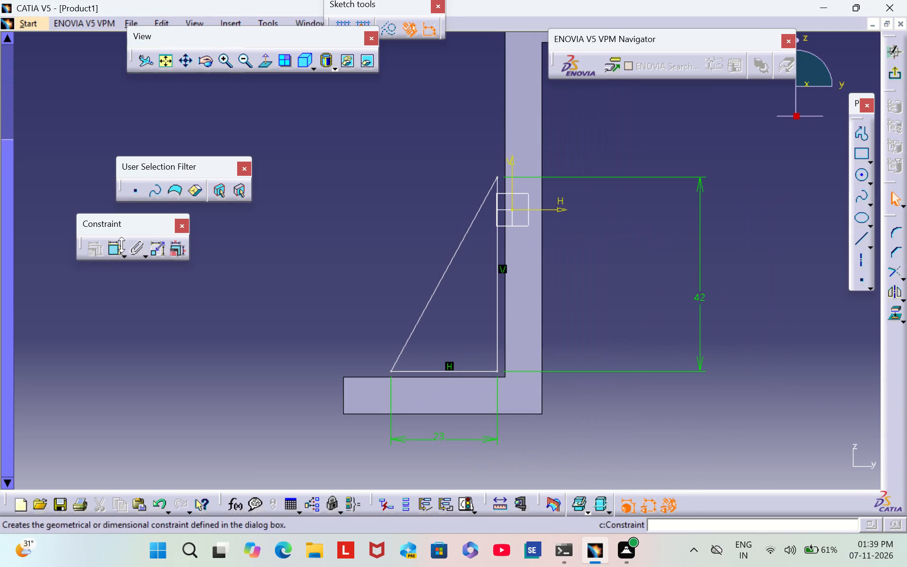
pyautogui.doubleClick(109, 253)
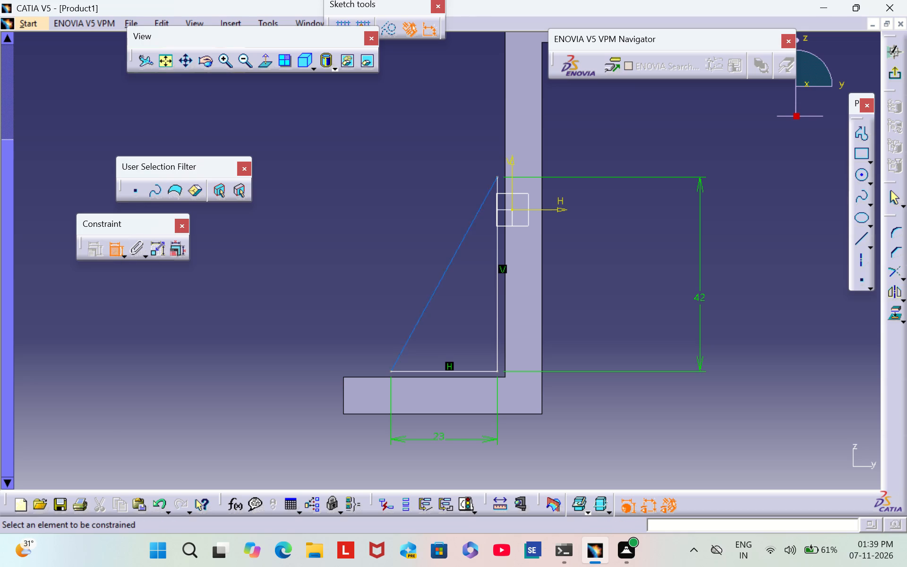
pyautogui.click(396, 370)
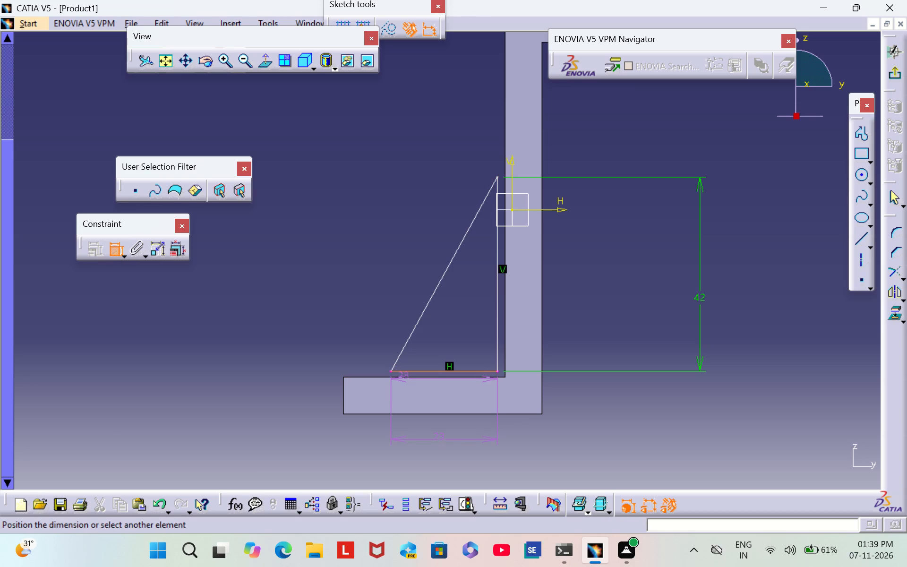
pyautogui.click(413, 373)
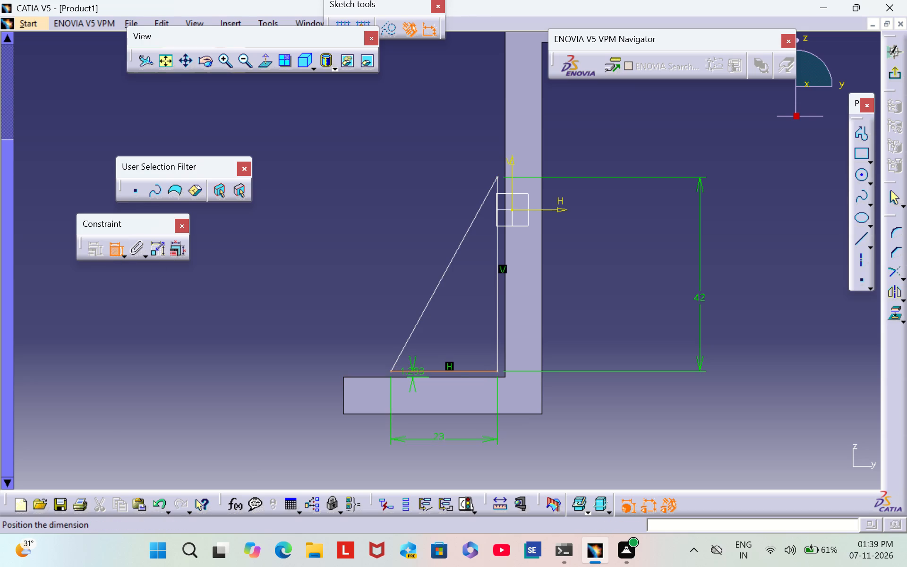
pyautogui.rightClick(412, 377)
pyautogui.click(471, 320)
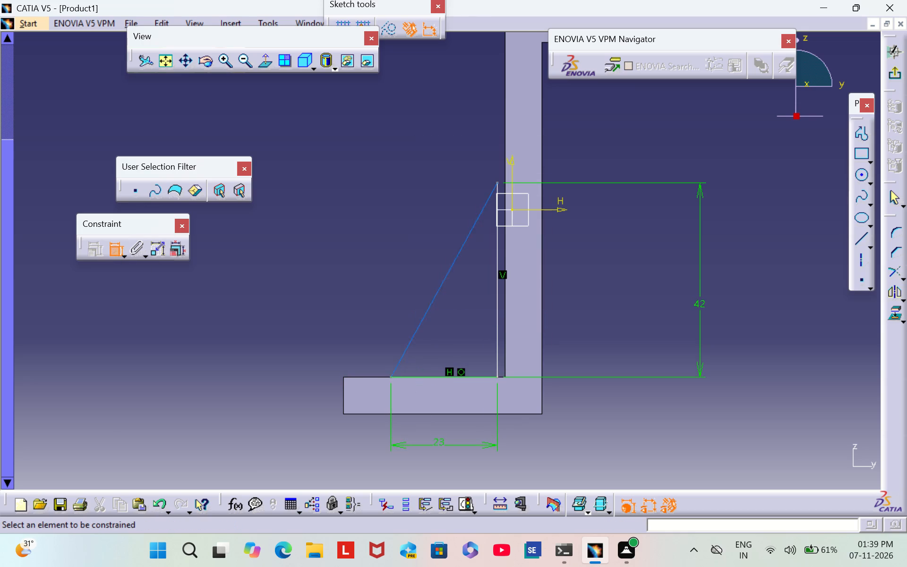
pyautogui.click(496, 304)
pyautogui.click(505, 314)
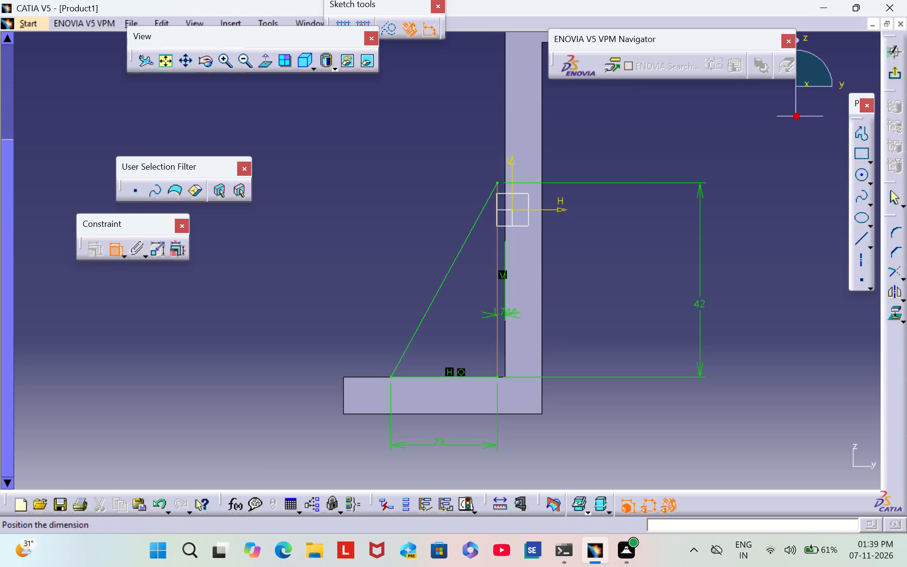
pyautogui.rightClick(505, 314)
pyautogui.click(549, 257)
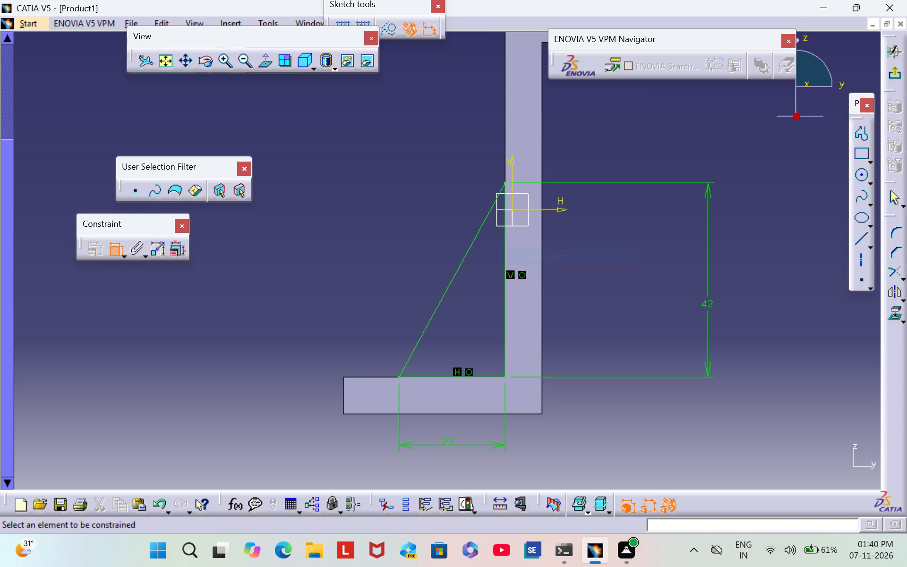
pyautogui.click(896, 79)
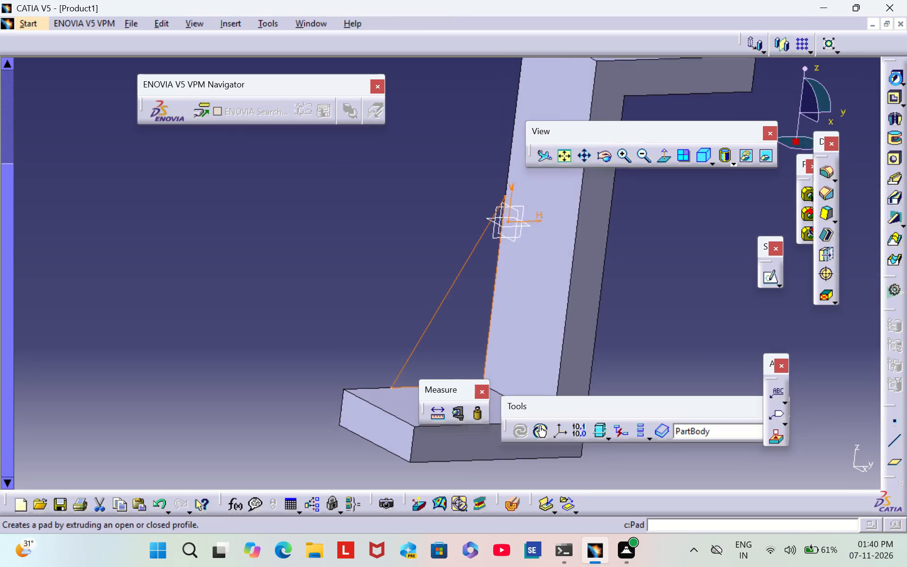
# Examine from several angles where the triangle sketch sits across the width of the web and lower flange.
pyautogui.click(305, 265)
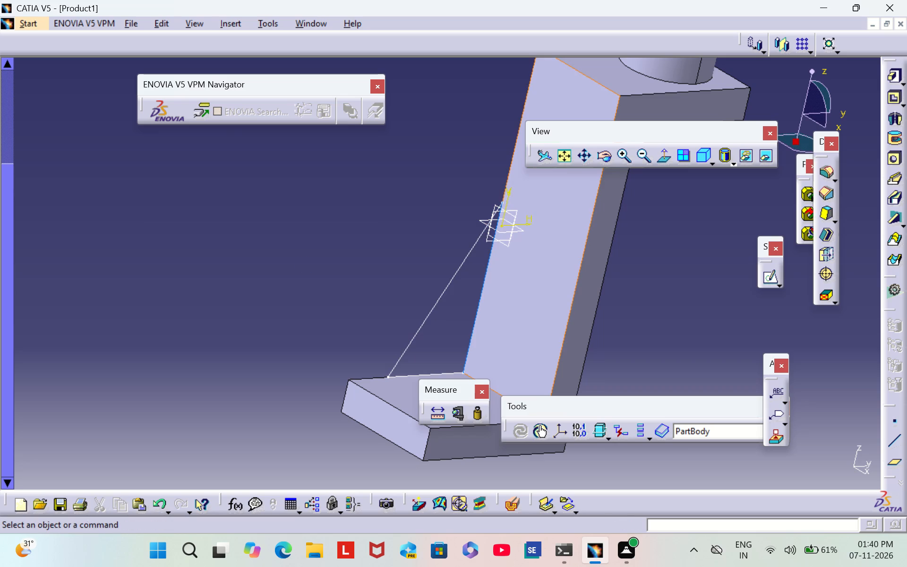
pyautogui.scroll(-2, 371, 293)
pyautogui.moveTo(371, 292); pyautogui.dragTo(425, 290, button='middle')
pyautogui.moveTo(374, 290); pyautogui.dragTo(425, 290, button='right')
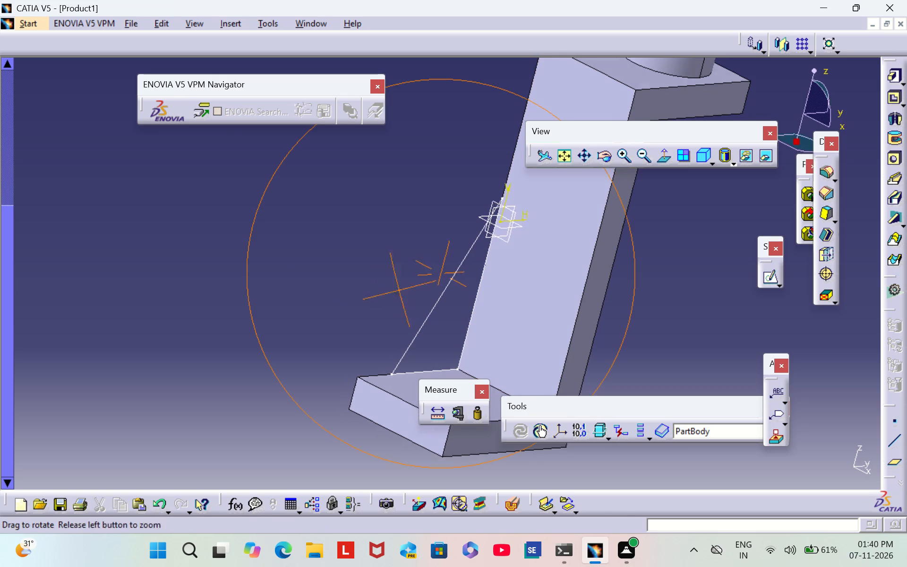
pyautogui.moveTo(425, 290); pyautogui.dragTo(535, 295, button='middle')
pyautogui.moveTo(425, 290); pyautogui.dragTo(535, 295, button='right')
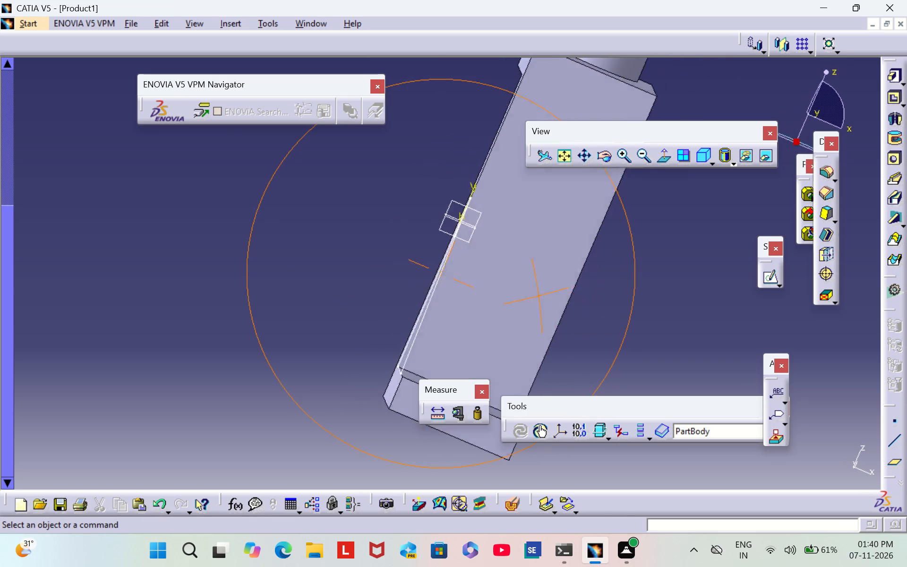
pyautogui.moveTo(535, 295); pyautogui.dragTo(433, 259, button='right')
pyautogui.moveTo(535, 295); pyautogui.dragTo(433, 259, button='middle')
pyautogui.click(661, 281)
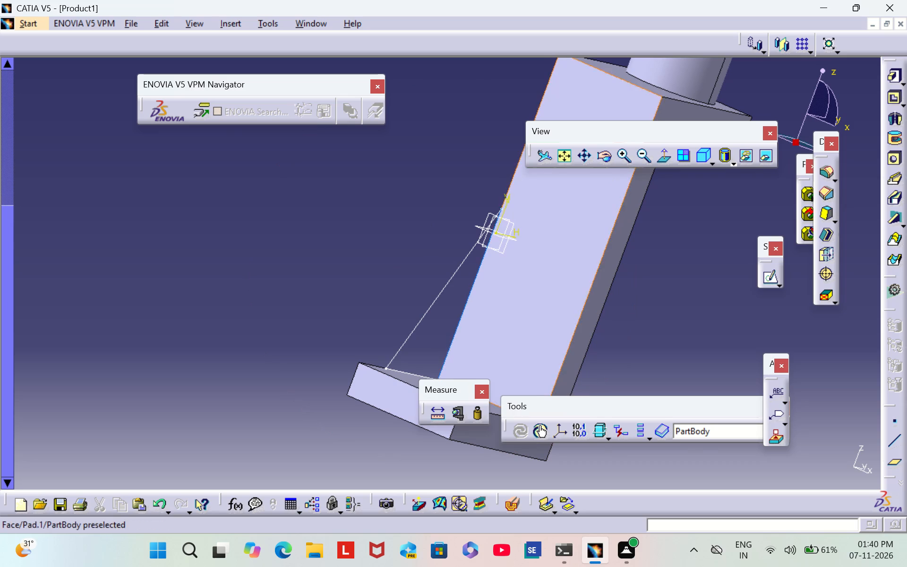
pyautogui.moveTo(724, 328); pyautogui.dragTo(680, 320, button='middle')
pyautogui.scroll(-1, 725, 326)
pyautogui.moveTo(723, 325); pyautogui.dragTo(492, 328, button='right')
pyautogui.moveTo(673, 320); pyautogui.dragTo(492, 328, button='middle')
pyautogui.moveTo(585, 241); pyautogui.dragTo(411, 219, button='middle')
pyautogui.moveTo(543, 213); pyautogui.dragTo(411, 219, button='right')
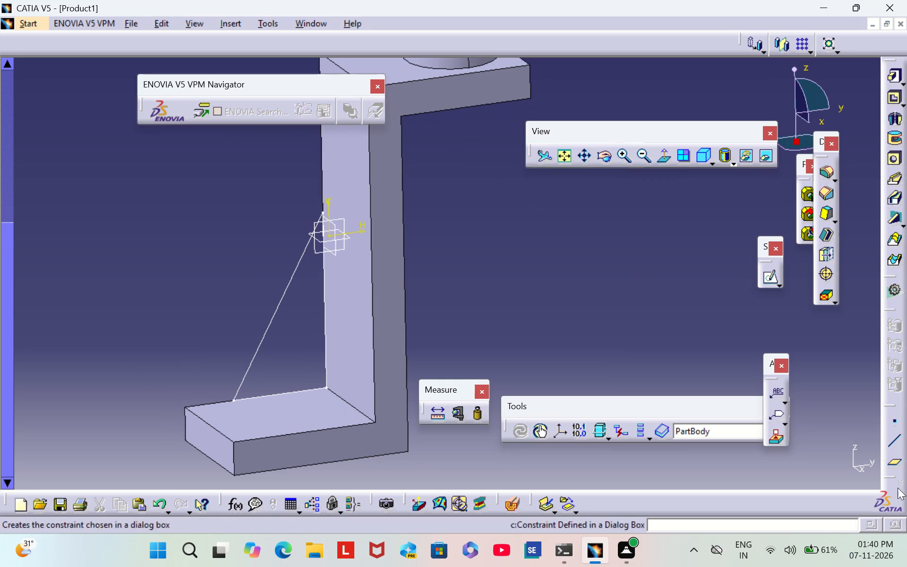
# Create a reference plane offset 15 mm from the yz plane.
pyautogui.click(896, 457)
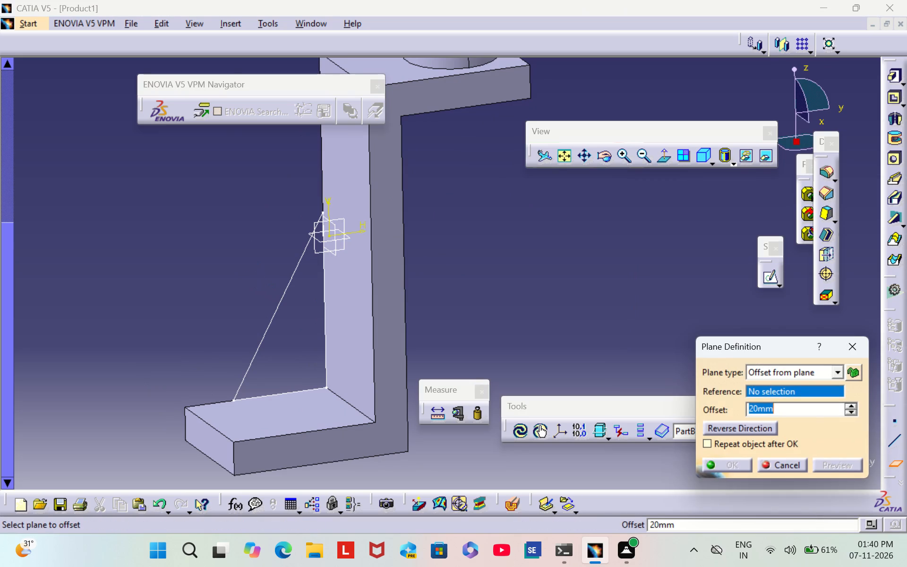
pyautogui.moveTo(260, 261); pyautogui.dragTo(237, 266, button='middle')
pyautogui.moveTo(260, 260); pyautogui.dragTo(237, 266, button='right')
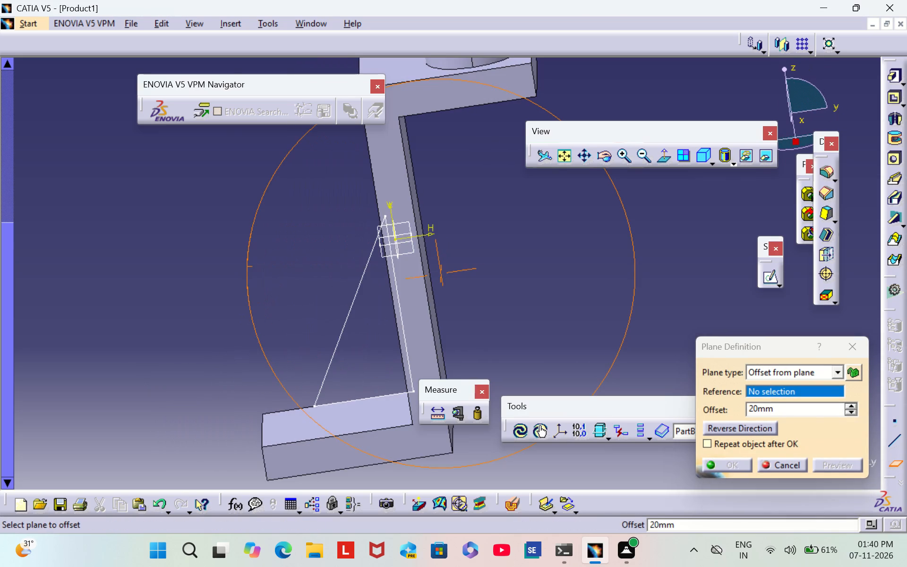
pyautogui.moveTo(237, 266); pyautogui.dragTo(270, 263, button='right')
pyautogui.moveTo(237, 266); pyautogui.dragTo(270, 263, button='middle')
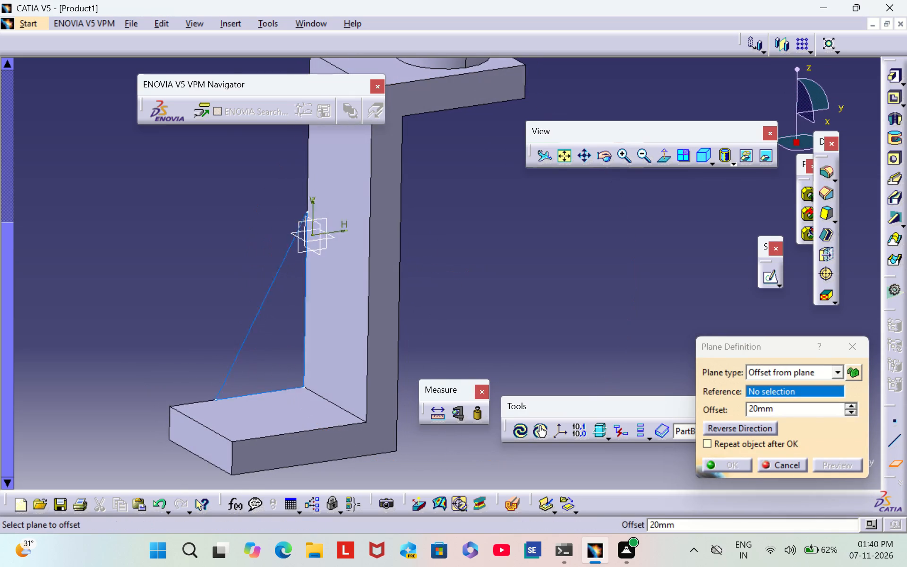
pyautogui.click(296, 244)
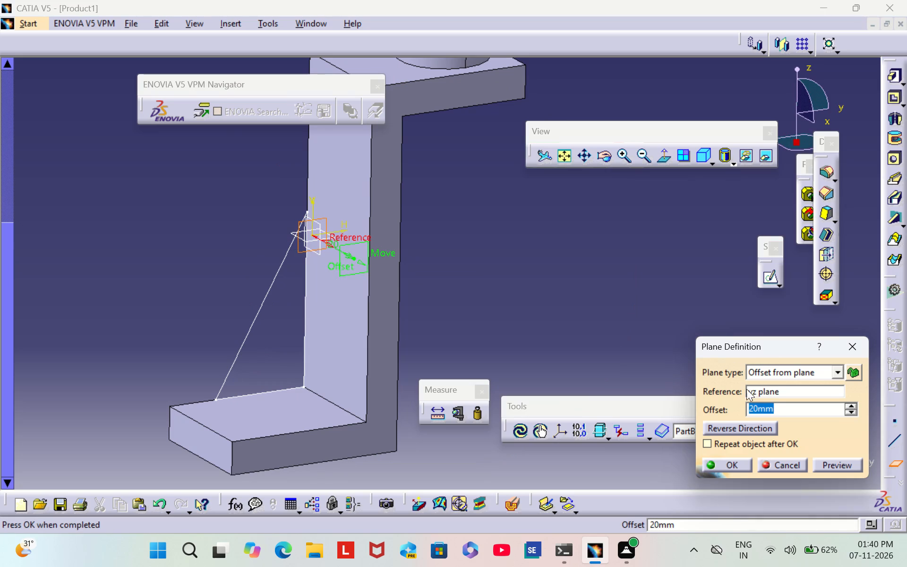
pyautogui.press('BackSpace')
pyautogui.write('15')
pyautogui.press('Return')
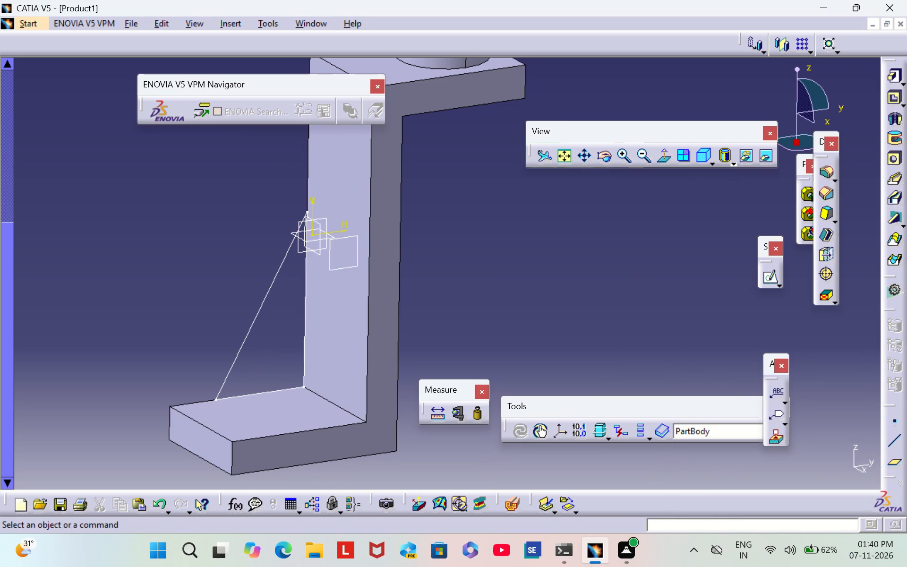
pyautogui.click(570, 343)
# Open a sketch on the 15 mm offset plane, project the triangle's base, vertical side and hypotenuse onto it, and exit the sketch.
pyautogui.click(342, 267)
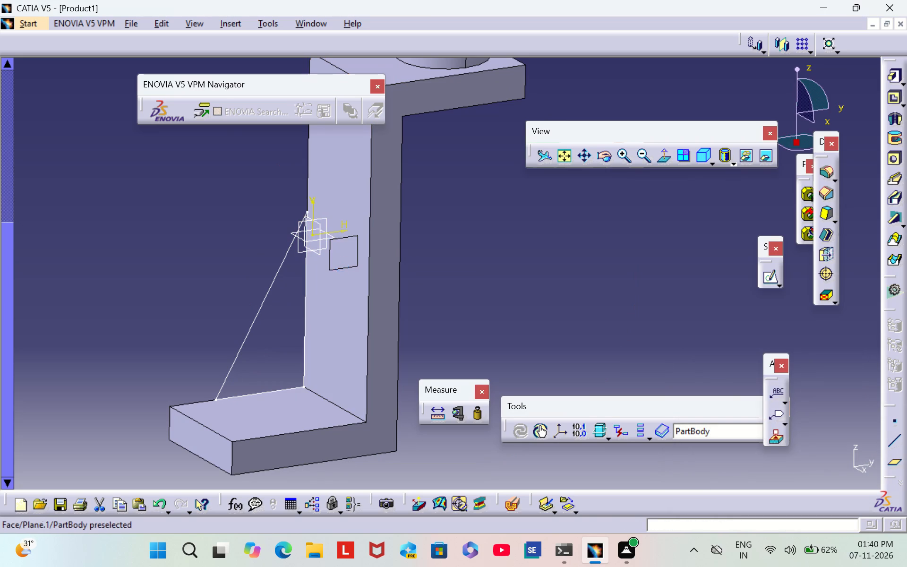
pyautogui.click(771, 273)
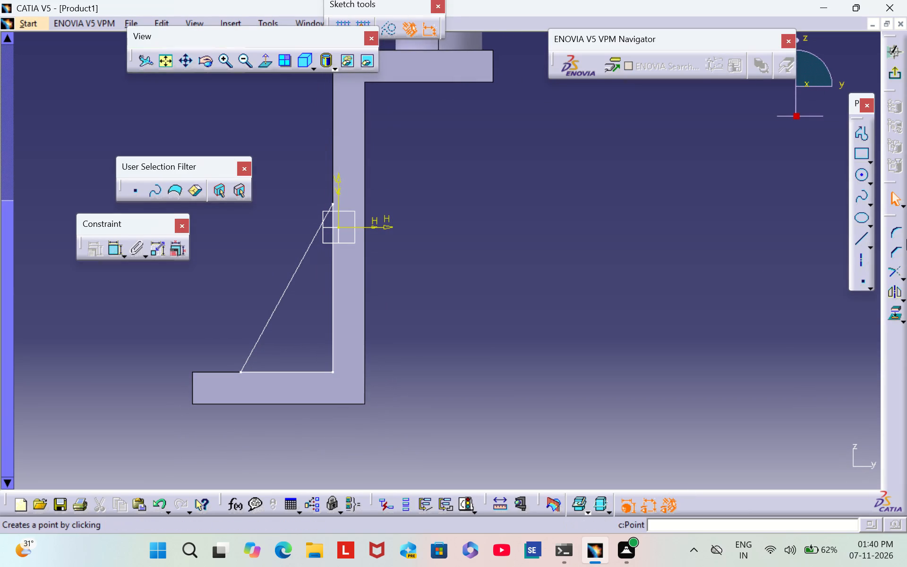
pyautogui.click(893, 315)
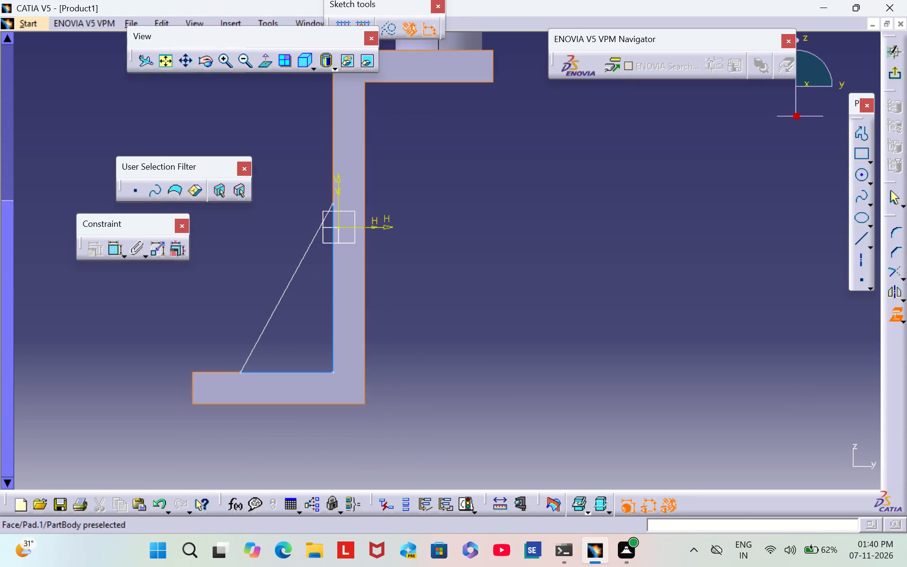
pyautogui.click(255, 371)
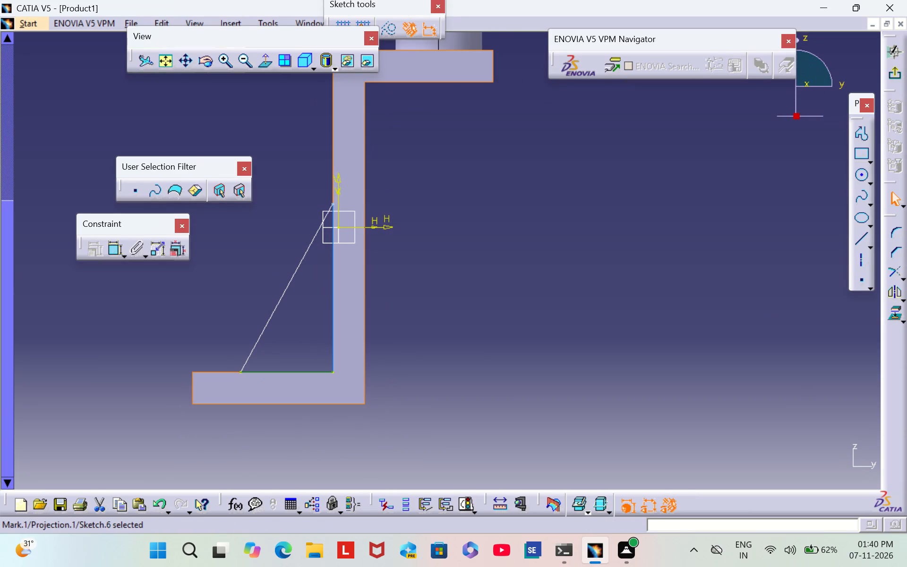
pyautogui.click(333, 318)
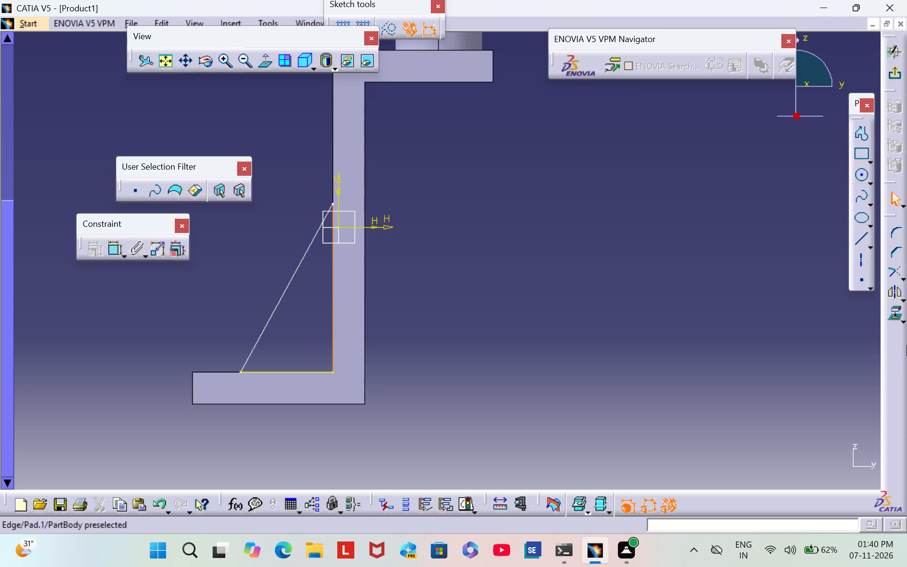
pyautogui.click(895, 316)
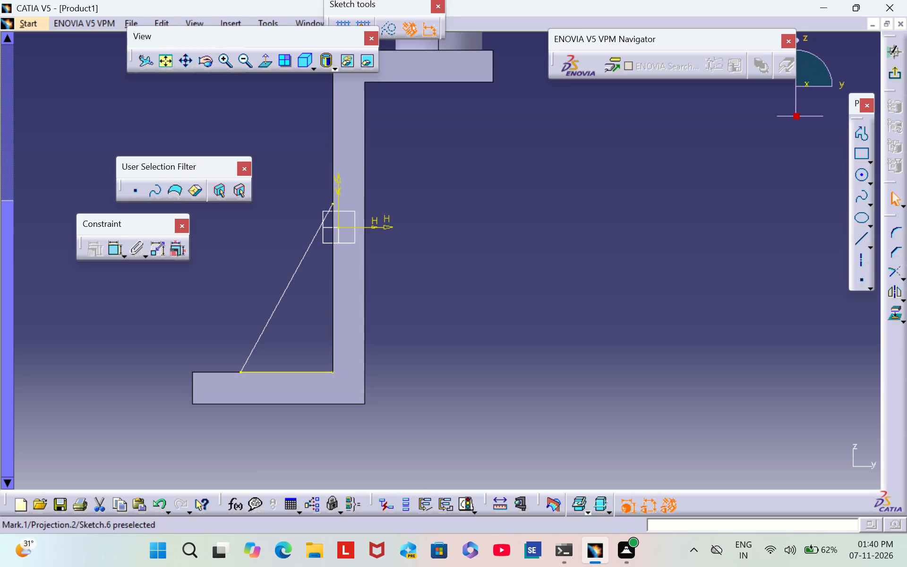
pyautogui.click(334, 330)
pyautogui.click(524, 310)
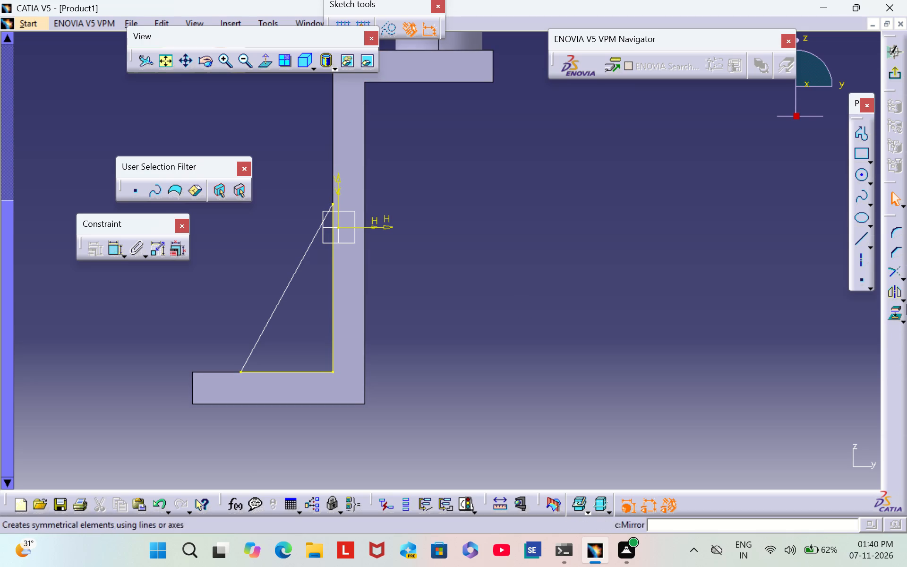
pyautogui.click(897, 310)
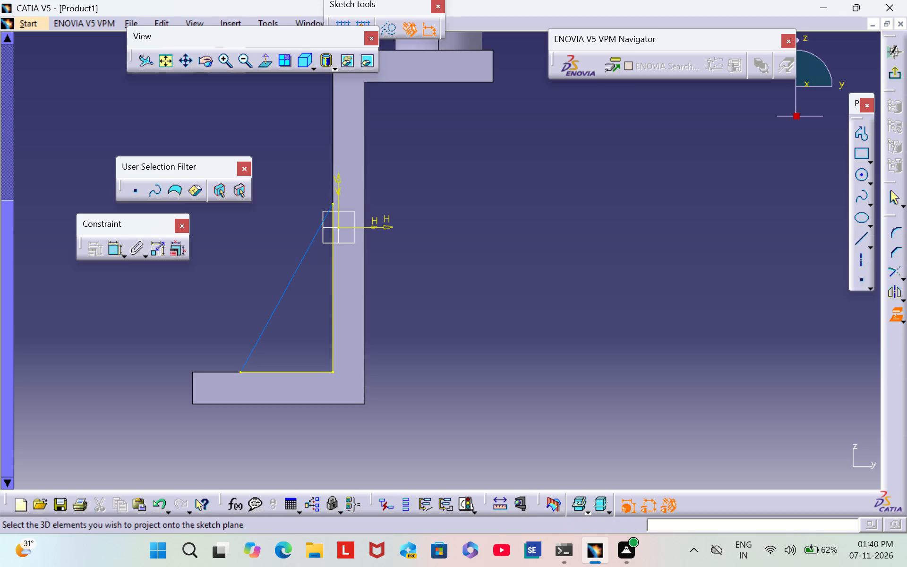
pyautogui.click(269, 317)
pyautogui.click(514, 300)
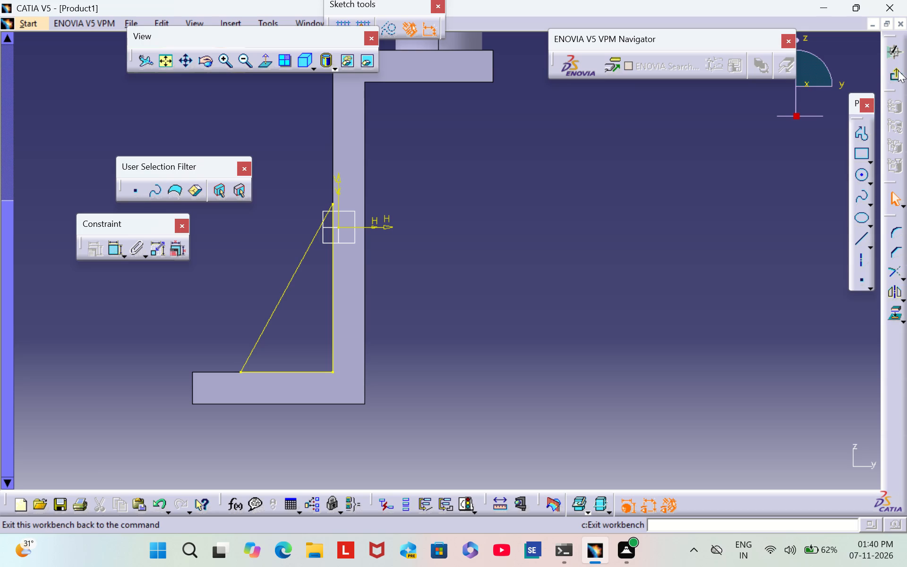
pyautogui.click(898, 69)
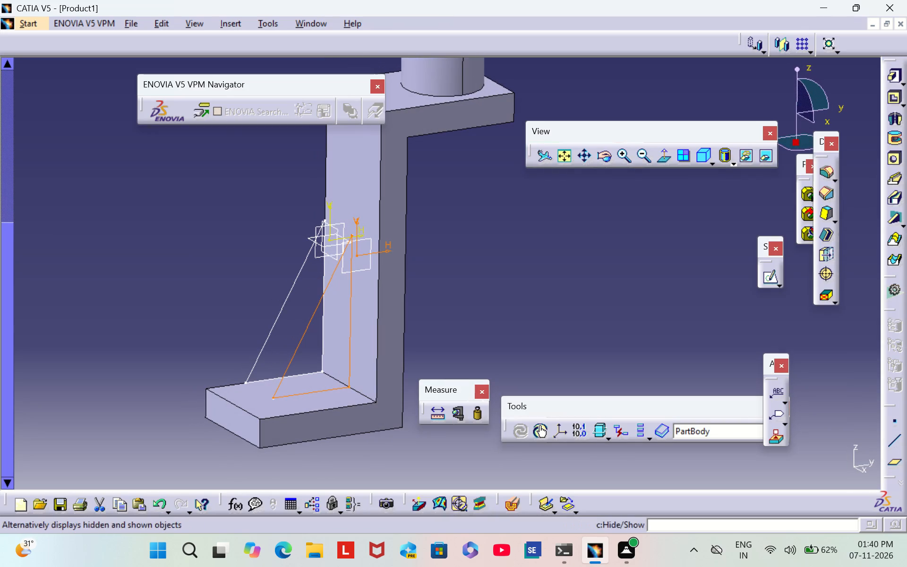
# Delete the original triangle sketch on the yz plane together with all its children.
pyautogui.rightClick(272, 326)
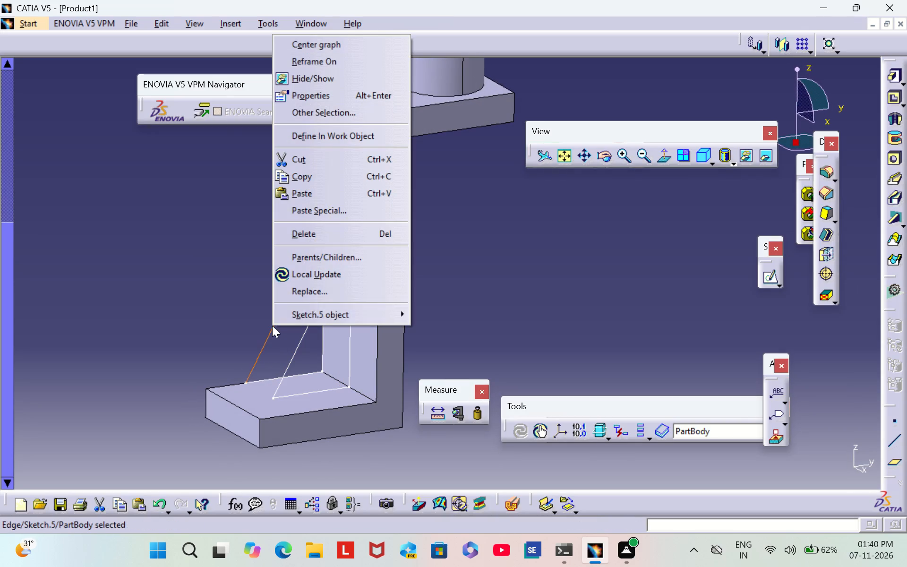
pyautogui.click(322, 238)
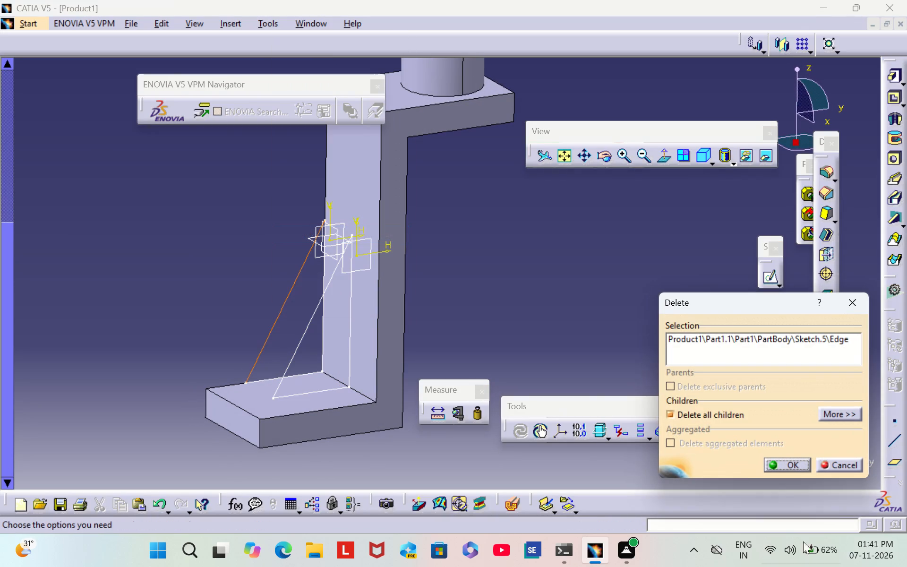
pyautogui.click(793, 467)
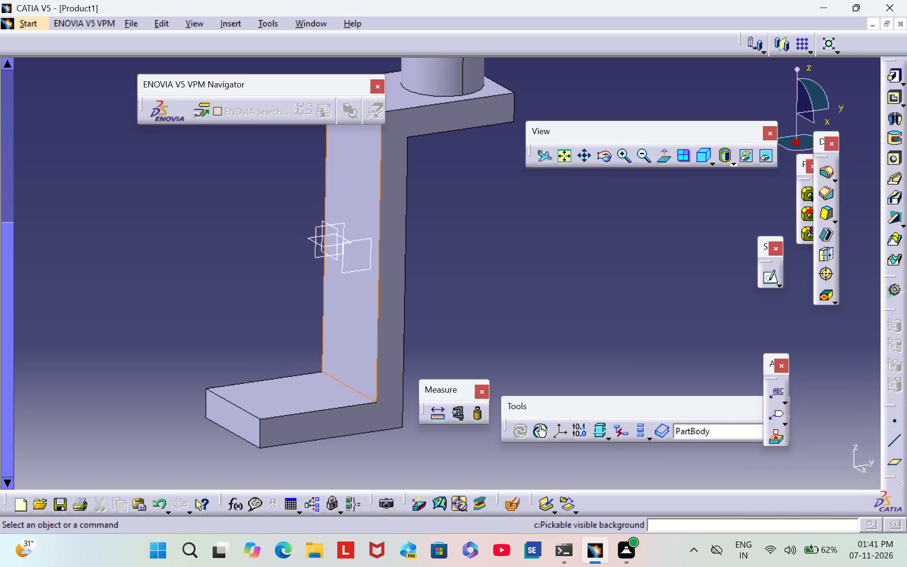
# On the offset plane, sketch a closed right triangle in the web–lower flange corner, about 23.6 mm wide and 33.5 mm high.
pyautogui.click(352, 270)
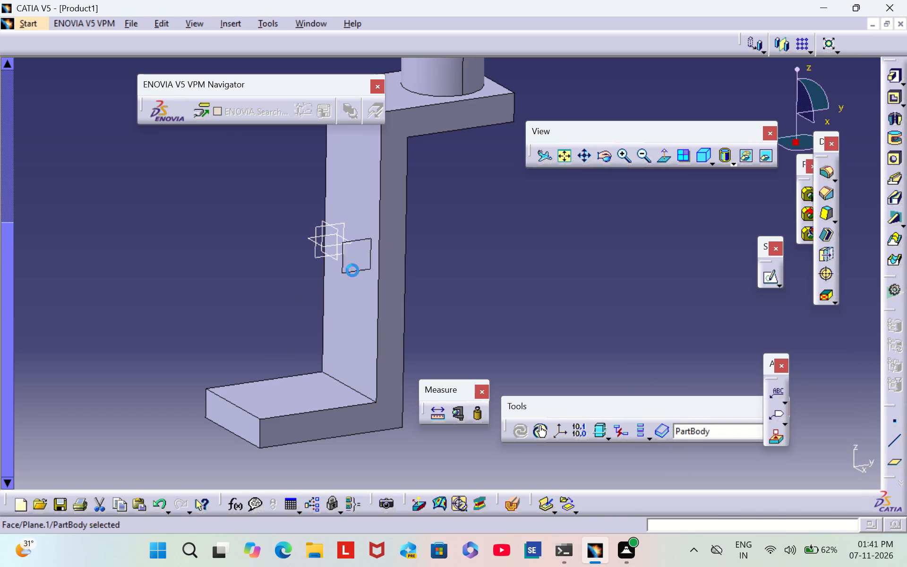
pyautogui.click(768, 282)
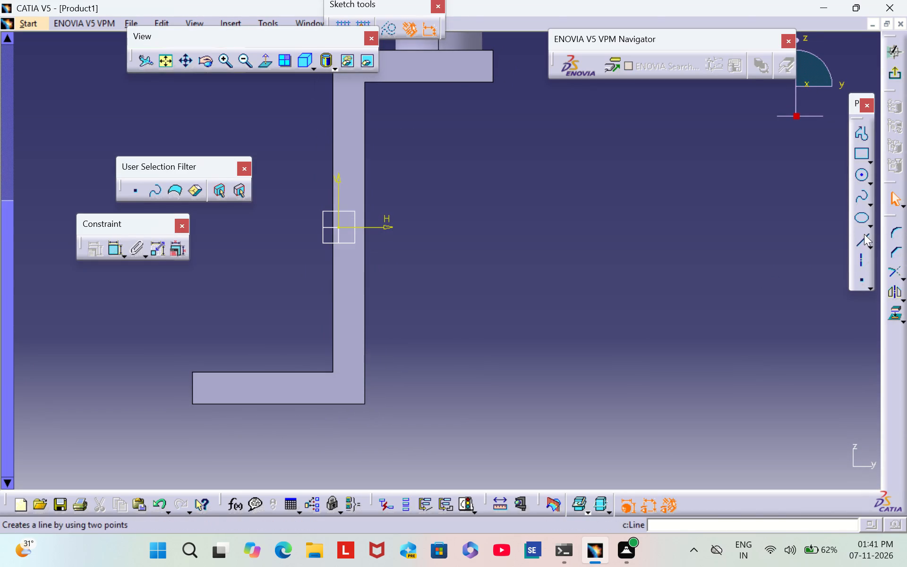
pyautogui.click(861, 134)
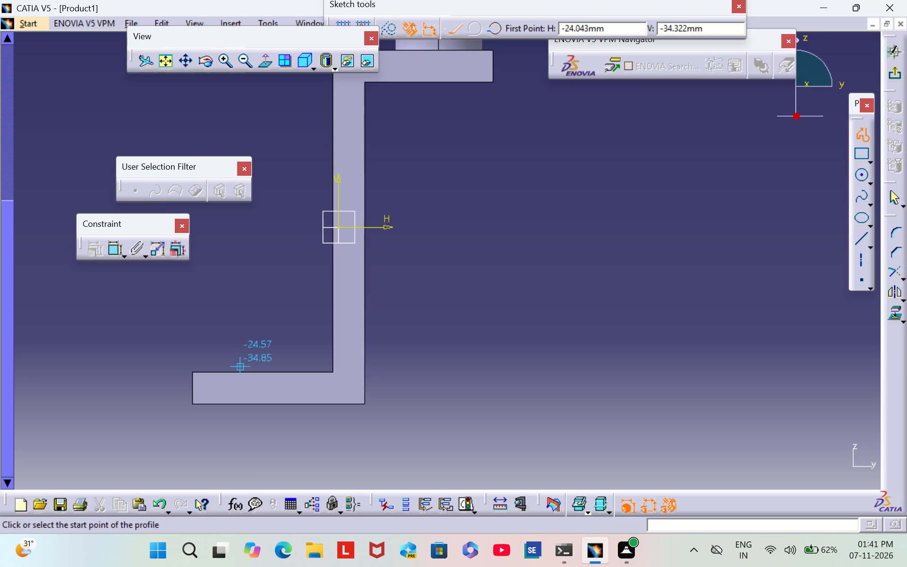
pyautogui.click(232, 368)
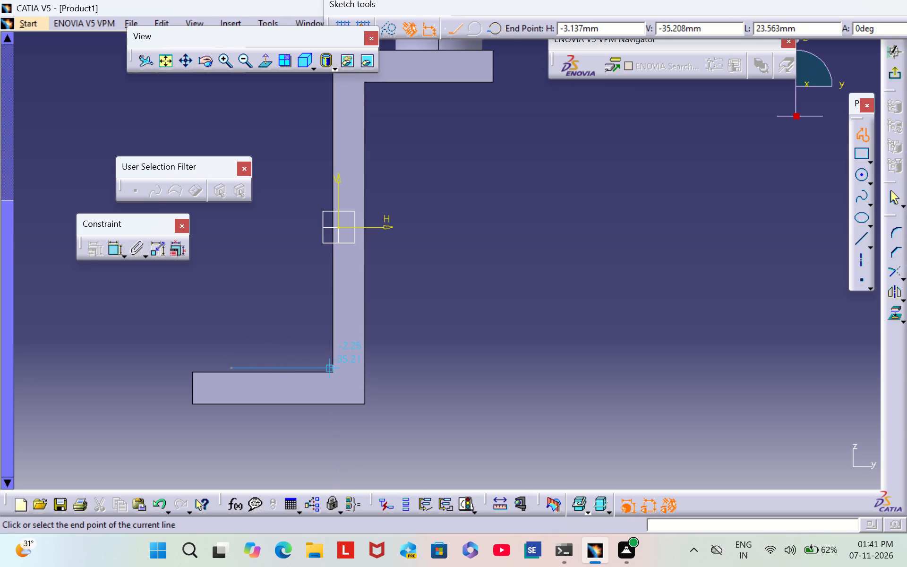
pyautogui.click(324, 367)
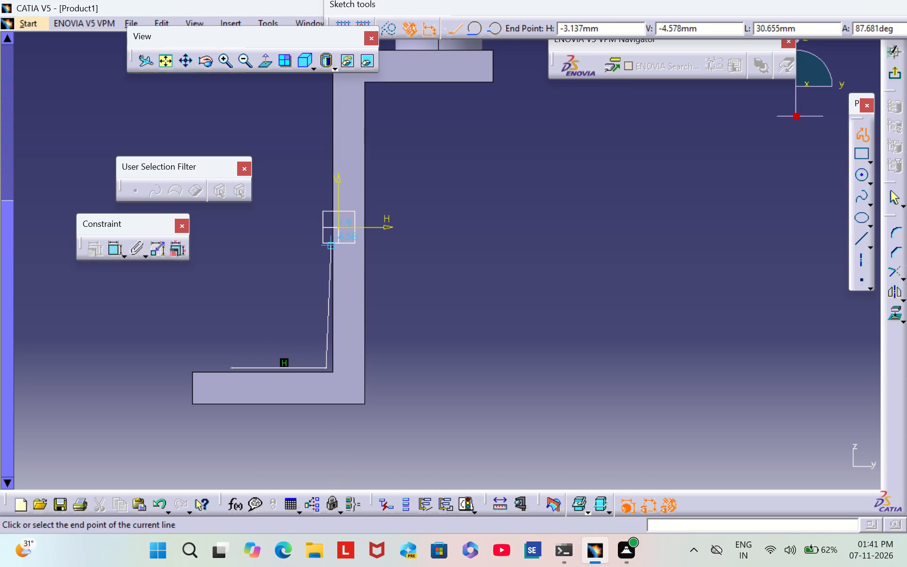
pyautogui.click(328, 234)
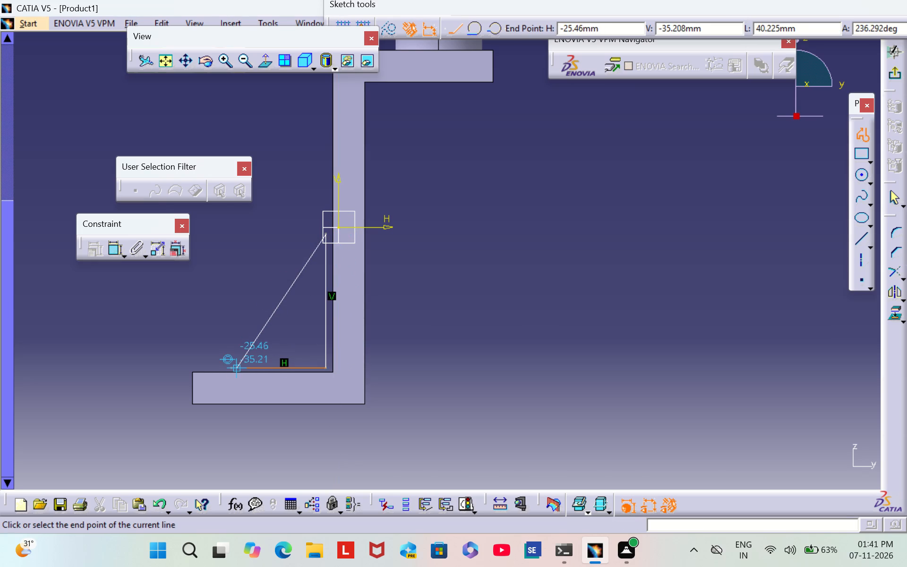
pyautogui.click(230, 369)
pyautogui.click(187, 216)
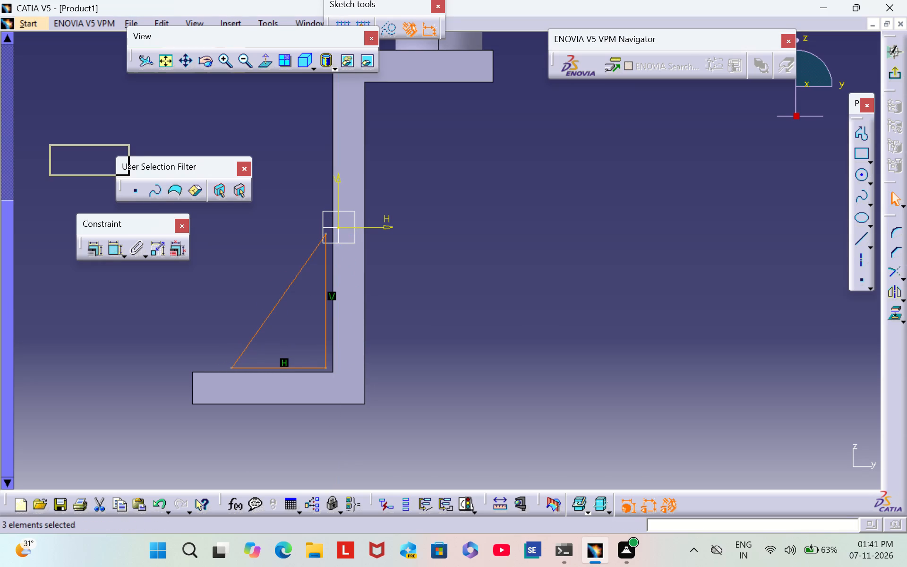
pyautogui.moveTo(464, 320); pyautogui.dragTo(469, 320)
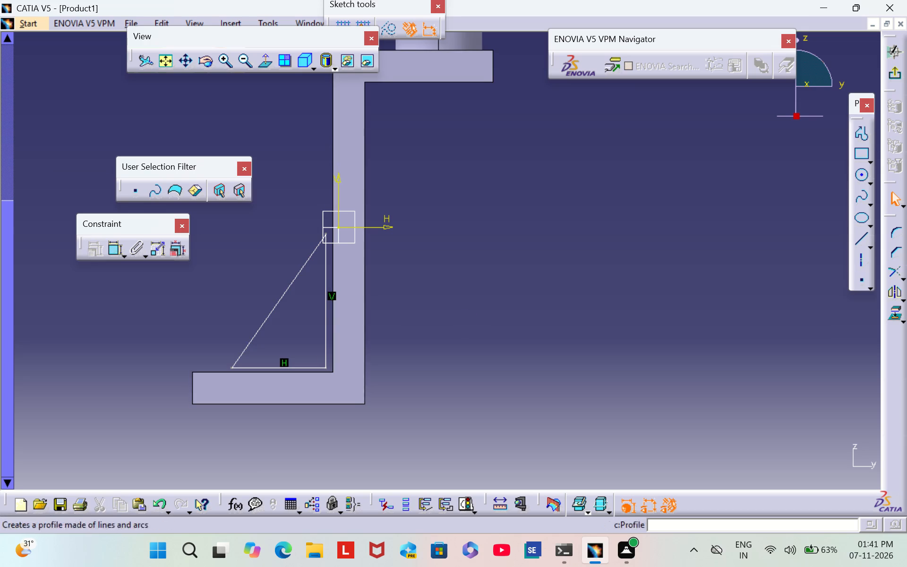
# Dimension the triangle's horizontal base and set its length to 23 mm.
pyautogui.click(114, 250)
pyautogui.click(277, 369)
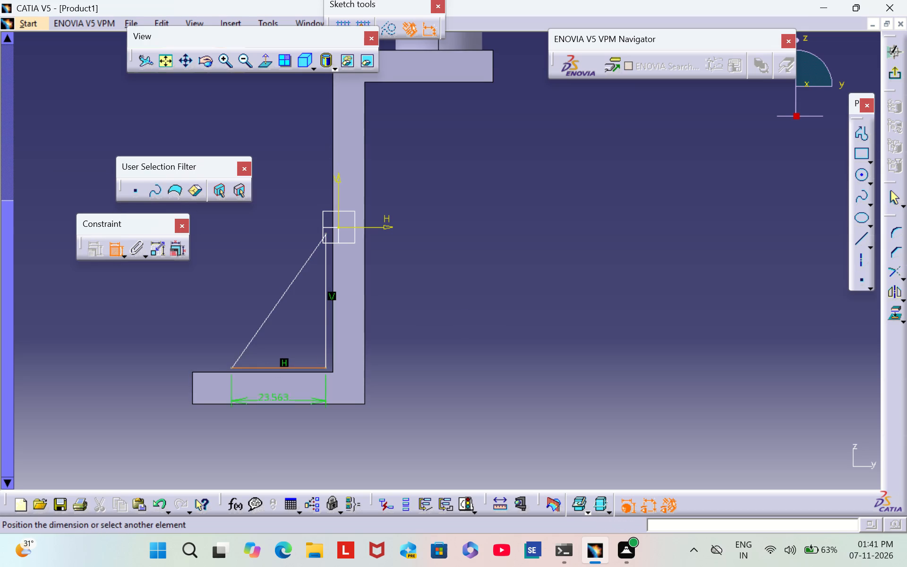
pyautogui.click(271, 426)
pyautogui.doubleClick(273, 421)
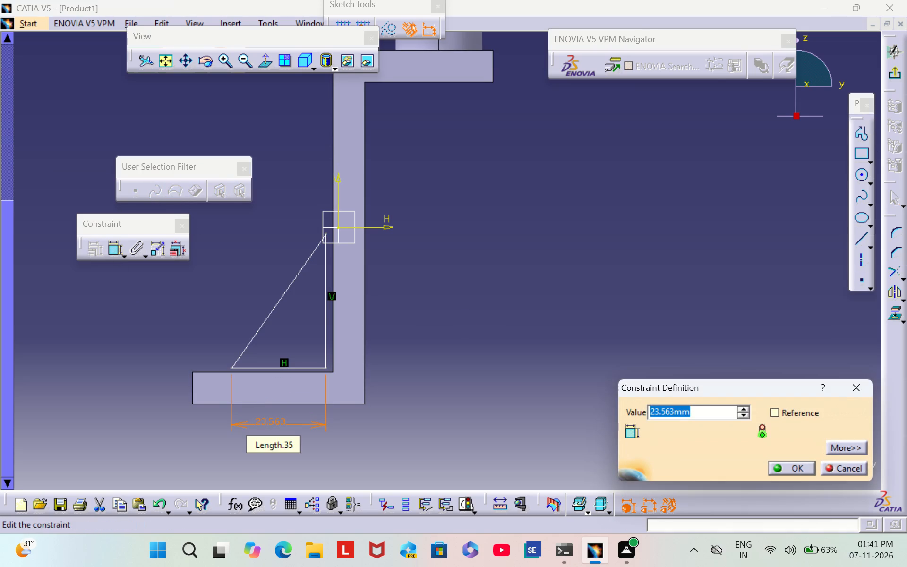
pyautogui.press('BackSpace')
pyautogui.write('23')
pyautogui.press('Return')
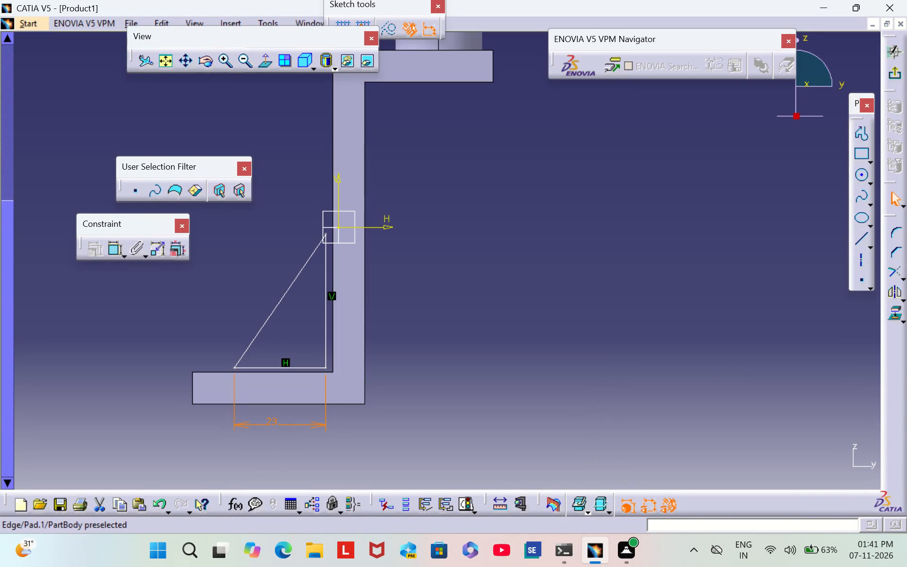
# Dimension the triangle's vertical side and set its length to 42 mm.
pyautogui.doubleClick(113, 257)
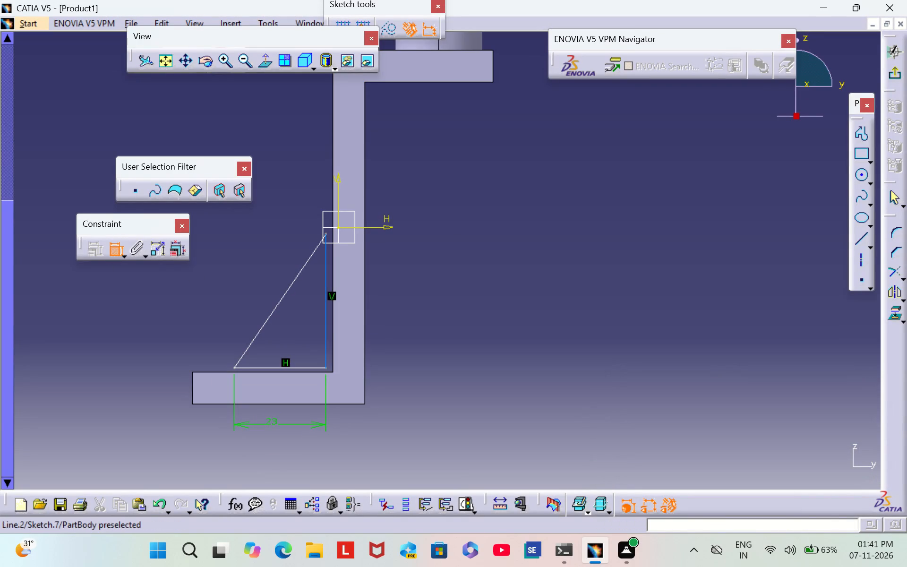
pyautogui.click(325, 335)
pyautogui.click(446, 309)
pyautogui.doubleClick(445, 306)
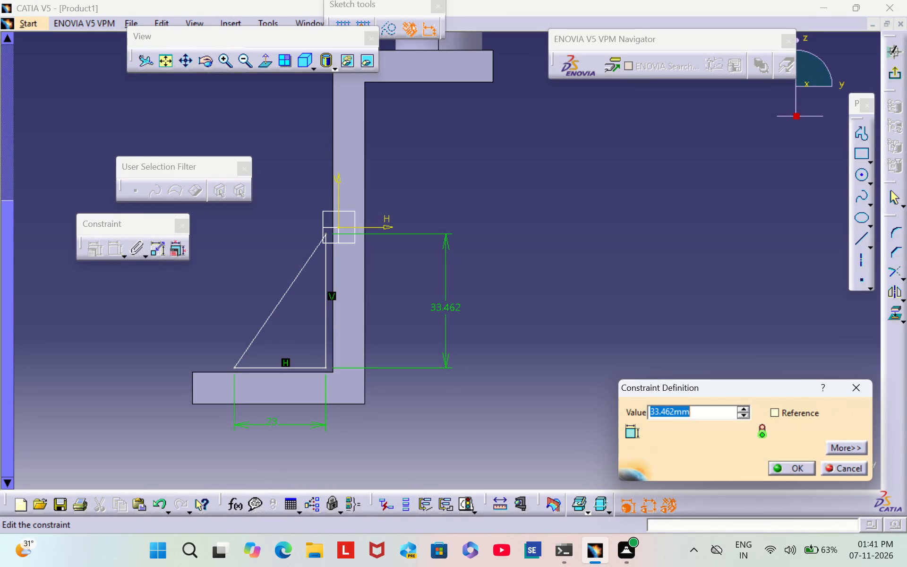
pyautogui.press('BackSpace')
pyautogui.write('42')
pyautogui.press('Return')
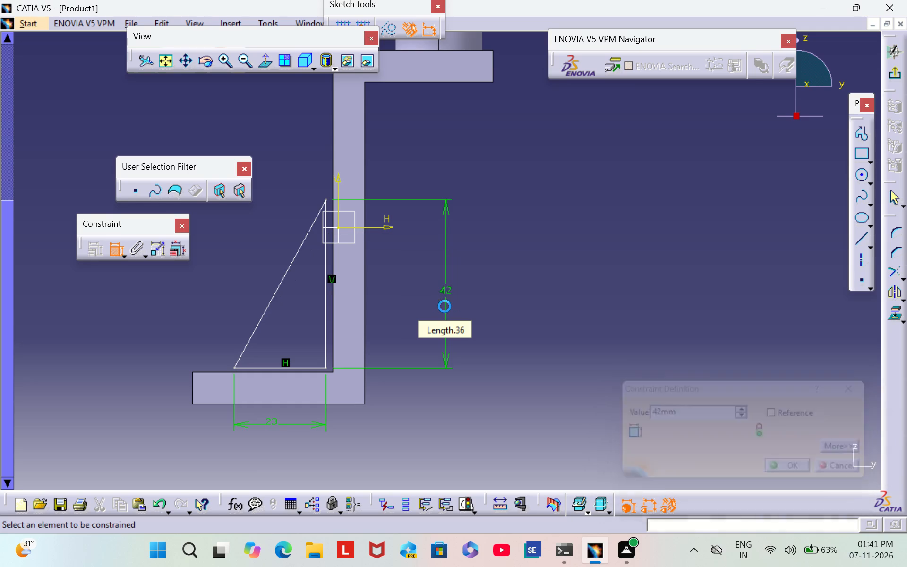
pyautogui.click(473, 301)
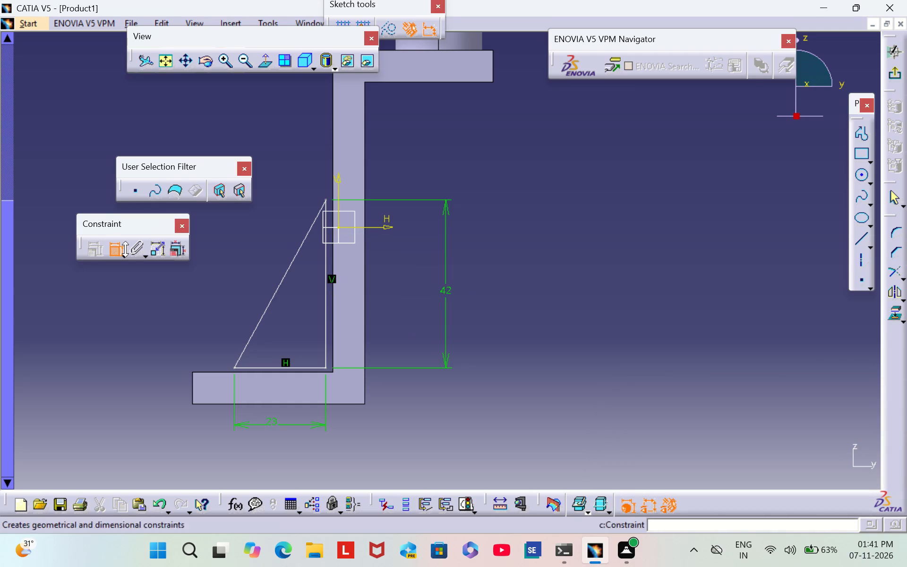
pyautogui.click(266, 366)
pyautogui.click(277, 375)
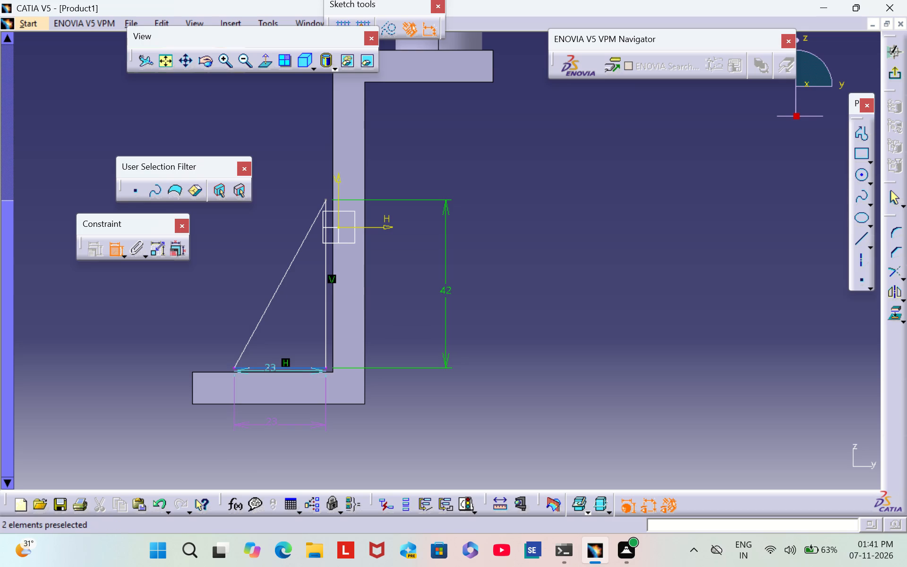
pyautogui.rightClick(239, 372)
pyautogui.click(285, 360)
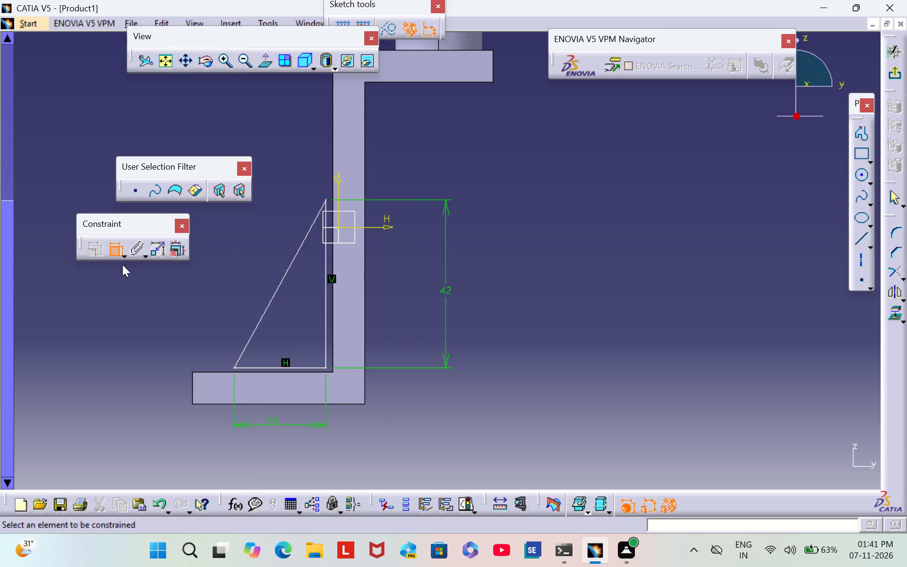
# Make the triangle's base coincident with the lower flange's top edge and its vertical side coincident with the web edge.
pyautogui.click(282, 367)
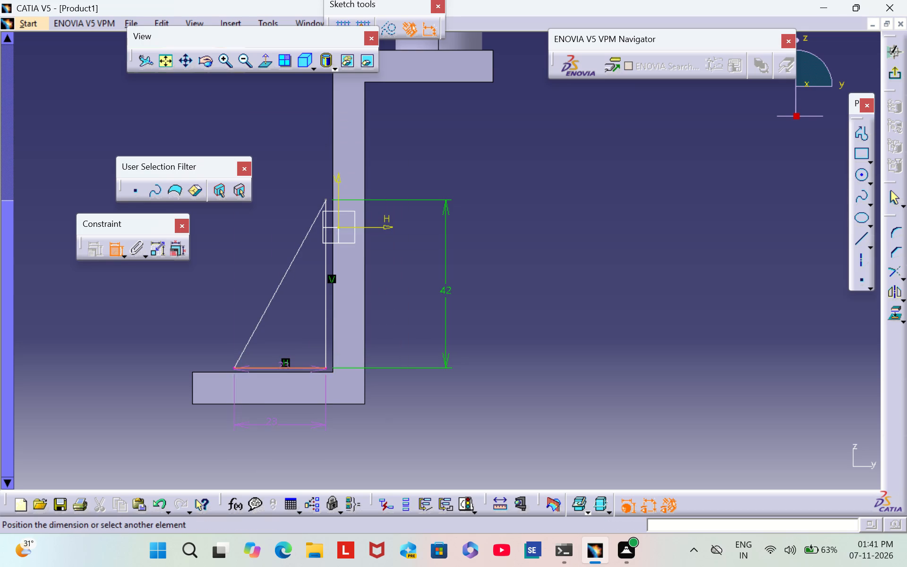
pyautogui.click(288, 372)
pyautogui.rightClick(288, 372)
pyautogui.click(342, 318)
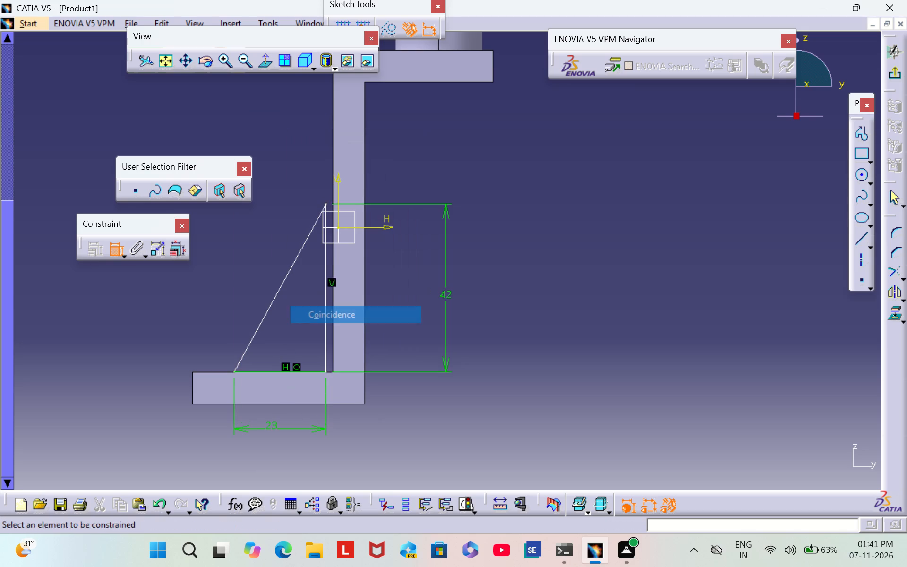
pyautogui.click(324, 337)
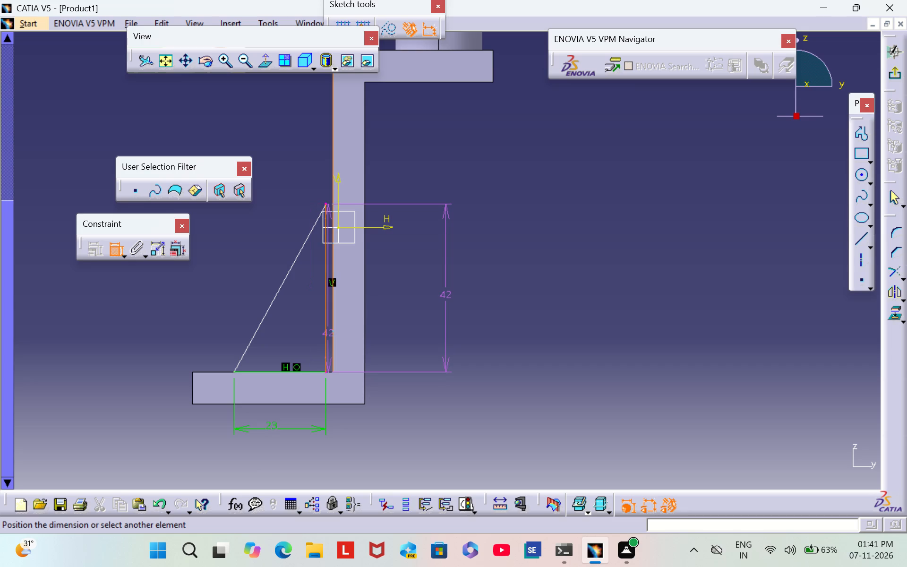
pyautogui.click(334, 337)
pyautogui.rightClick(334, 342)
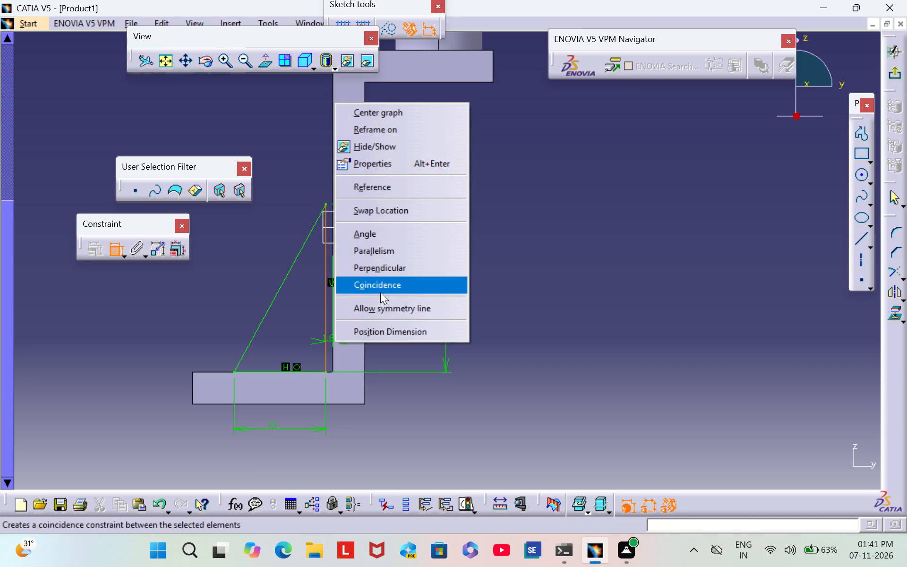
pyautogui.click(380, 292)
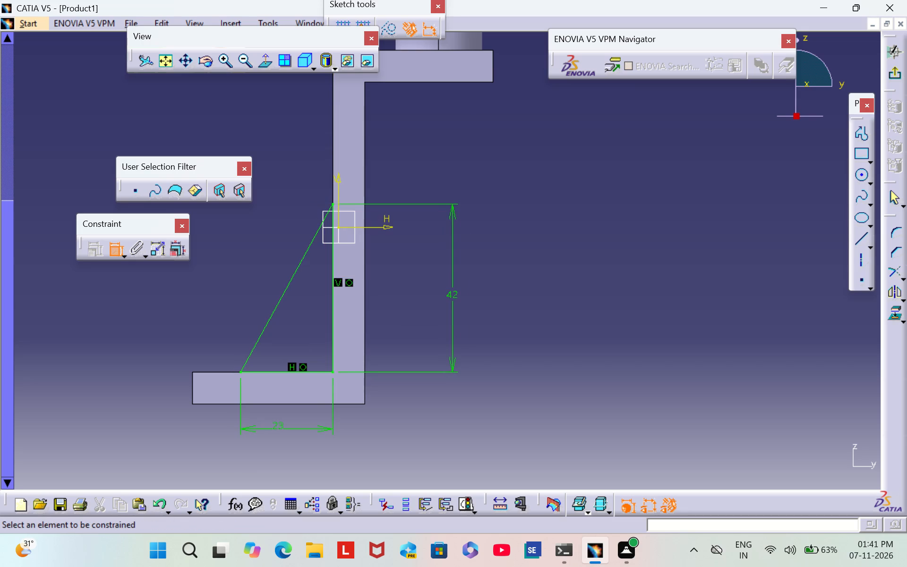
# Exit the sketch and pad the triangle 5 mm with mirrored extent and reversed direction to form the rib.
pyautogui.click(113, 251)
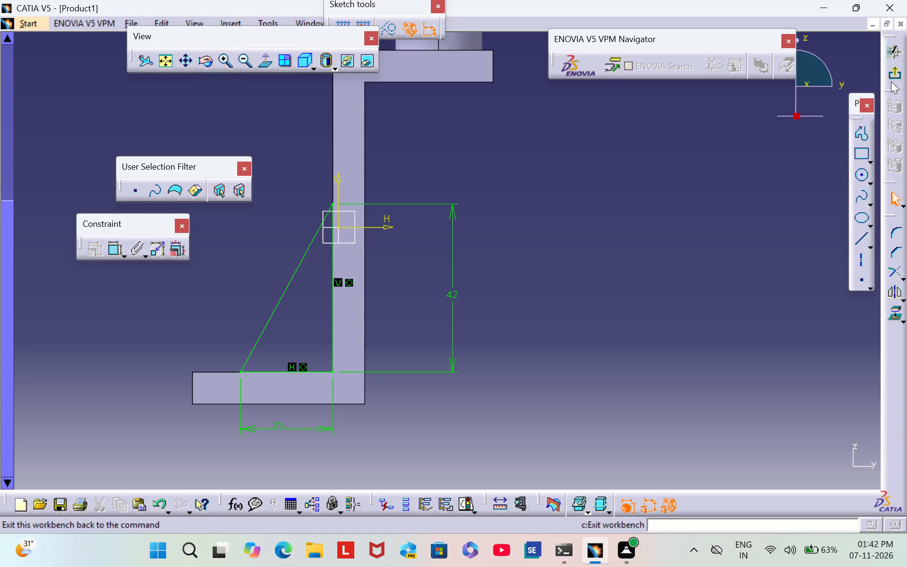
pyautogui.click(891, 80)
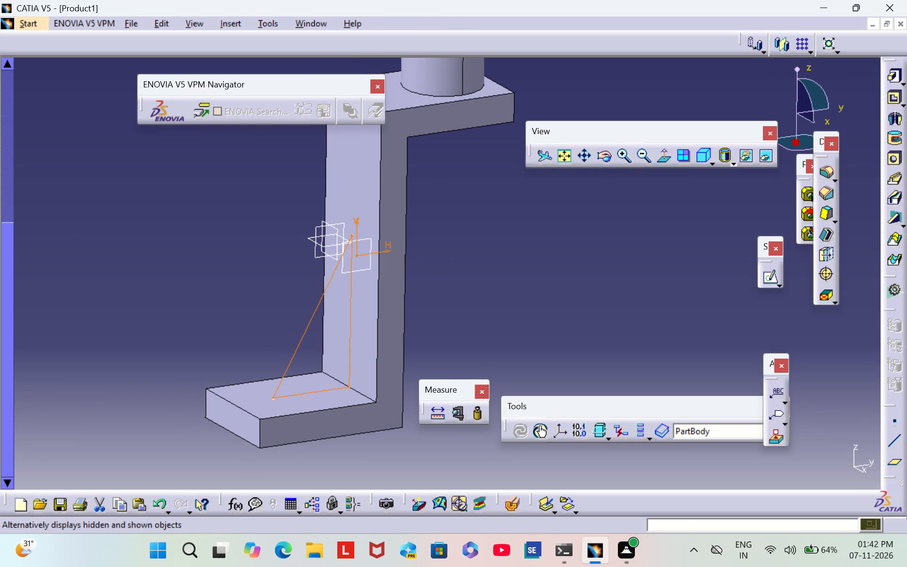
pyautogui.click(890, 81)
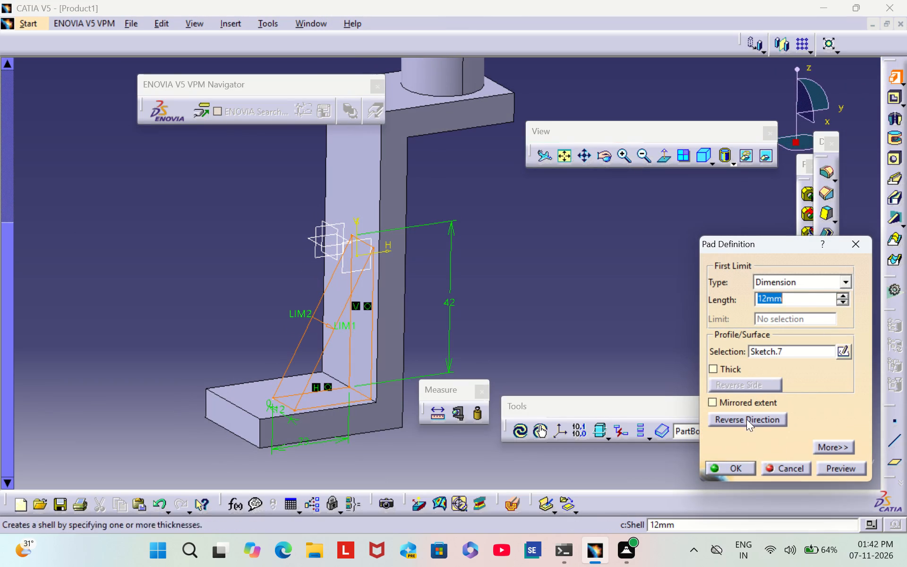
pyautogui.click(746, 417)
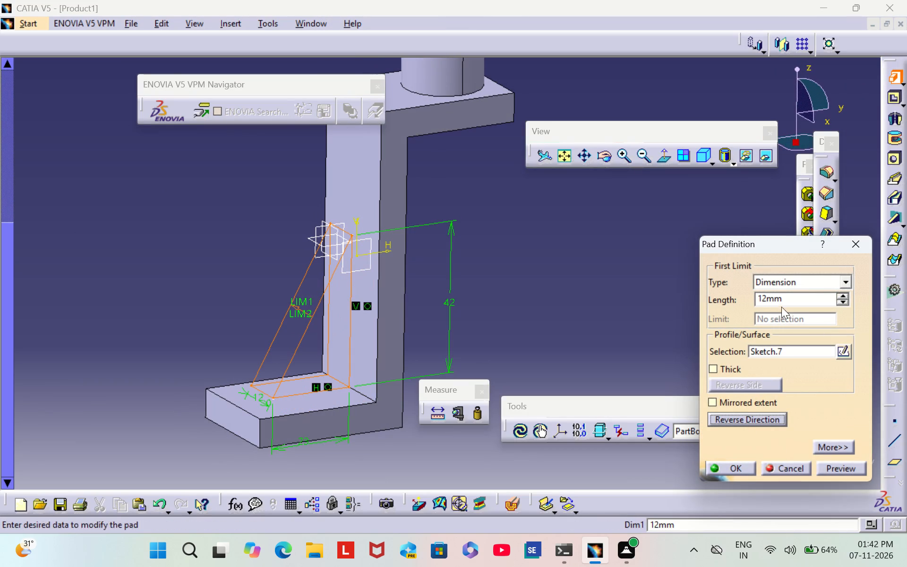
pyautogui.click(791, 296)
pyautogui.press('BackSpace')
pyautogui.press('BackSpace')
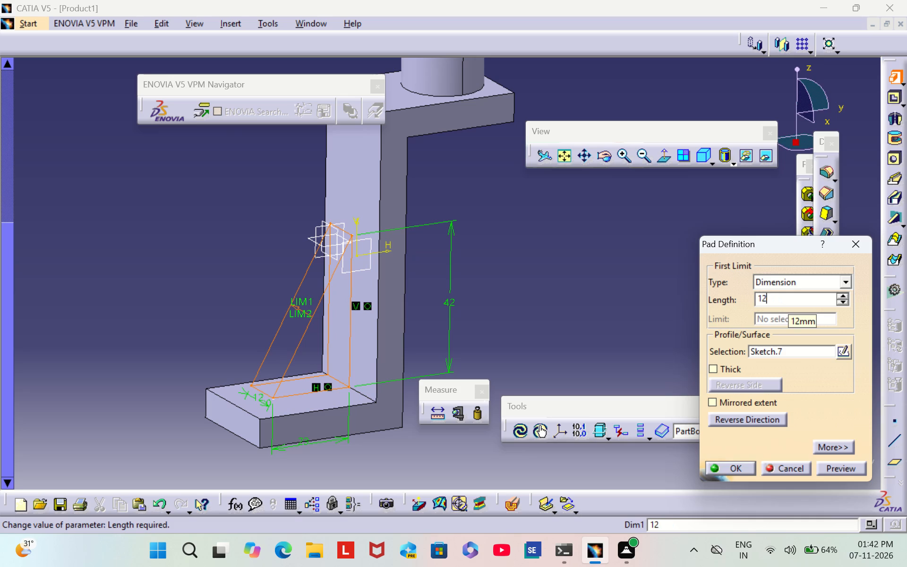
pyautogui.press('BackSpace')
pyautogui.press('BackSpace')
pyautogui.press('5')
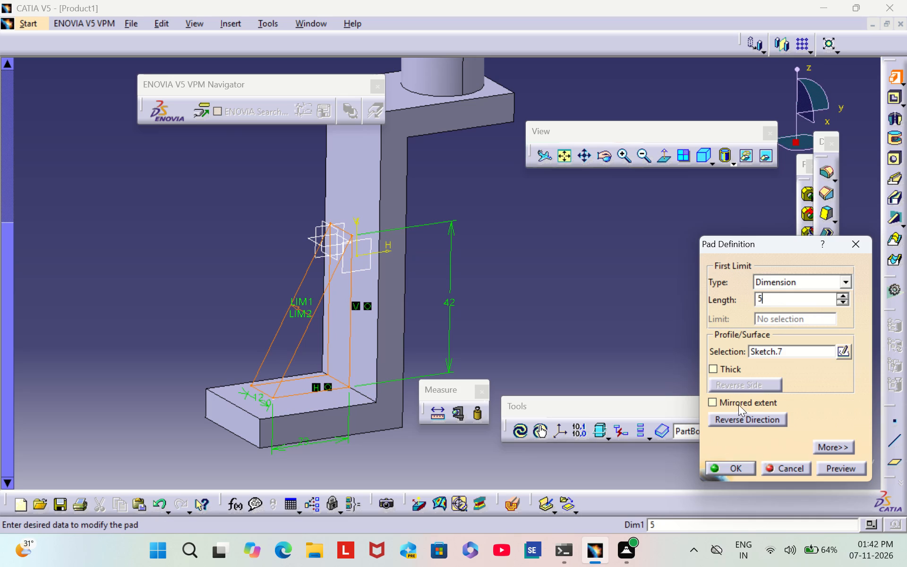
pyautogui.click(738, 403)
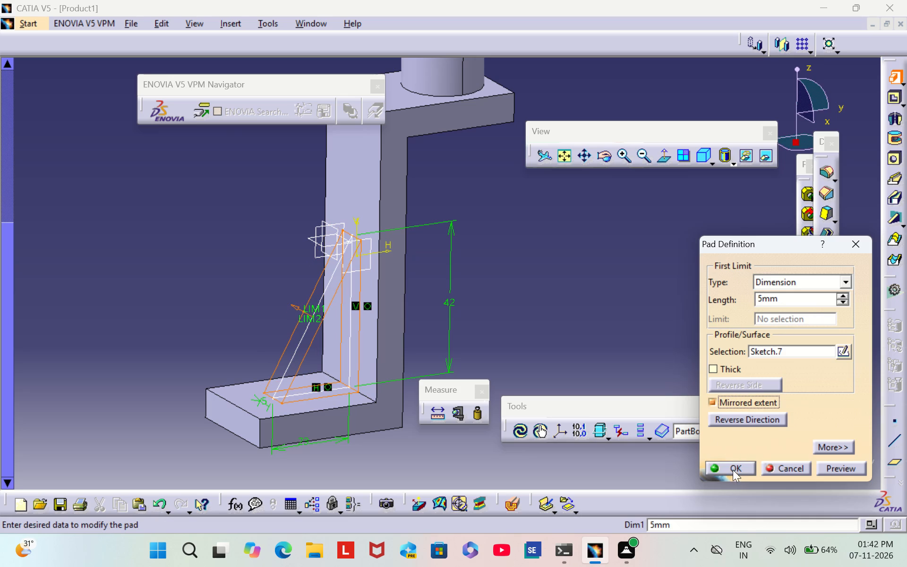
pyautogui.click(733, 468)
pyautogui.click(562, 292)
# Examine the triangular rib, web, flanges and ring boss from several sides.
pyautogui.scroll(-1, 562, 291)
pyautogui.moveTo(562, 291); pyautogui.dragTo(478, 326, button='middle')
pyautogui.moveTo(558, 288); pyautogui.dragTo(478, 326, button='right')
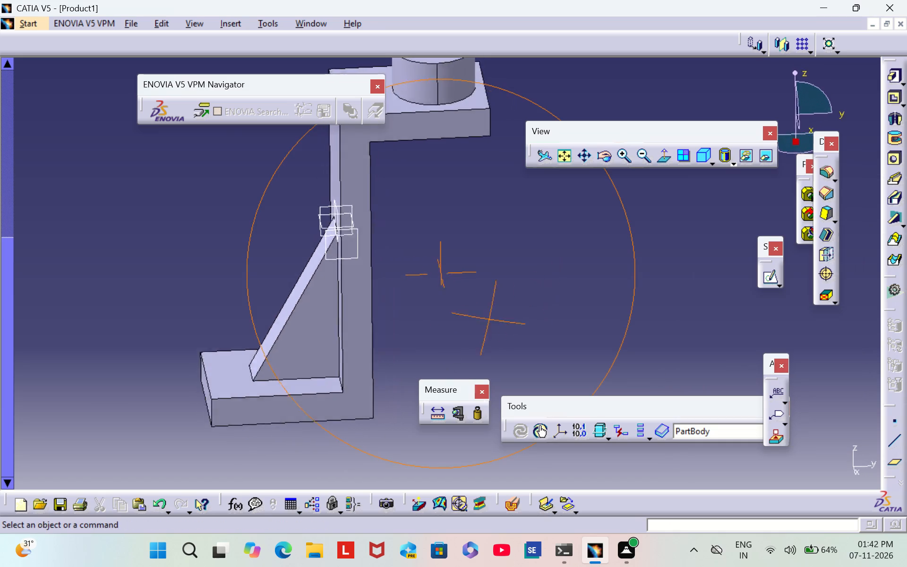
pyautogui.moveTo(478, 326); pyautogui.dragTo(371, 337, button='middle')
pyautogui.moveTo(478, 326); pyautogui.dragTo(371, 337, button='right')
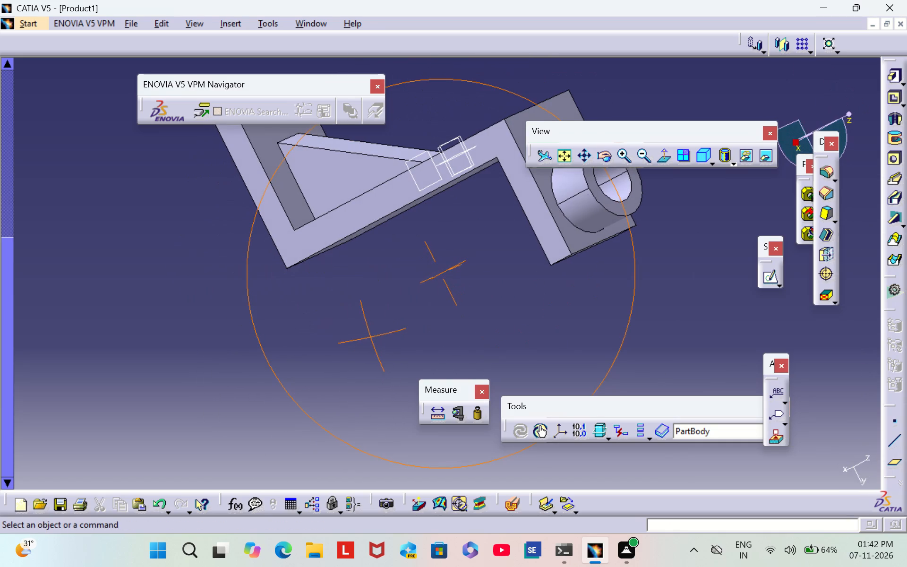
pyautogui.moveTo(371, 337); pyautogui.dragTo(371, 337, button='right')
pyautogui.moveTo(371, 337); pyautogui.dragTo(371, 337, button='middle')
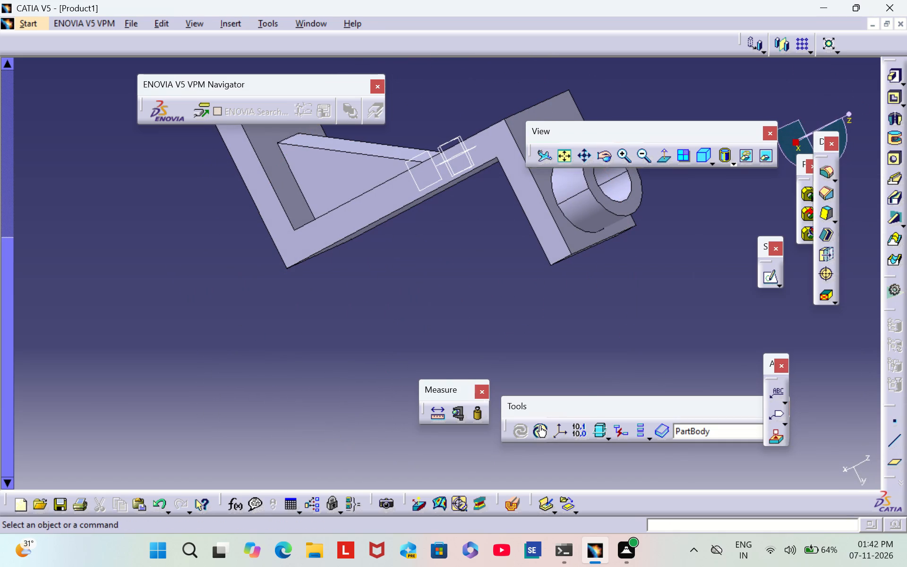
pyautogui.moveTo(151, 357); pyautogui.dragTo(637, 368, button='middle')
pyautogui.scroll(-1, 151, 357)
pyautogui.moveTo(152, 357); pyautogui.dragTo(637, 368, button='right')
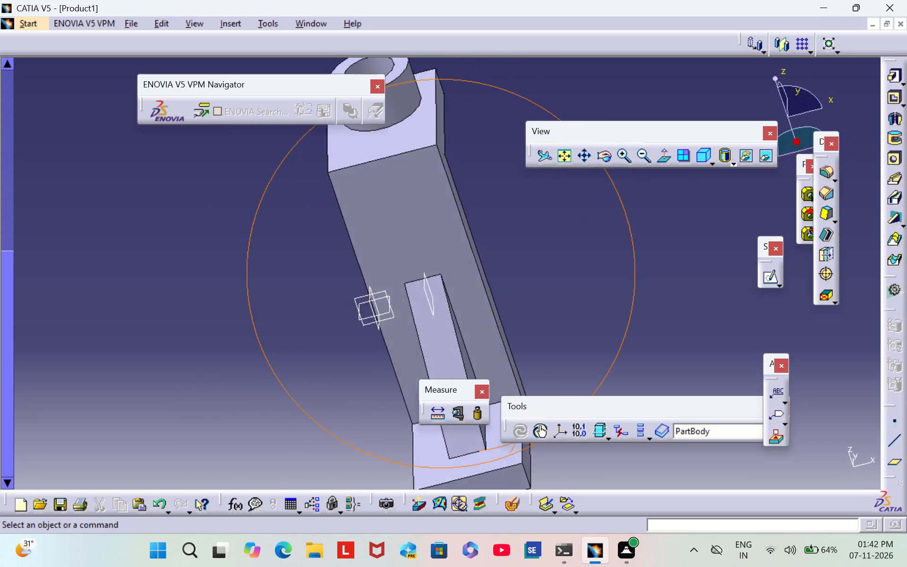
pyautogui.moveTo(637, 368); pyautogui.dragTo(680, 337, button='middle')
pyautogui.moveTo(637, 368); pyautogui.dragTo(680, 337, button='right')
pyautogui.moveTo(678, 173); pyautogui.dragTo(661, 196, button='middle')
pyautogui.scroll(-1, 678, 173)
pyautogui.moveTo(678, 172); pyautogui.dragTo(661, 196, button='right')
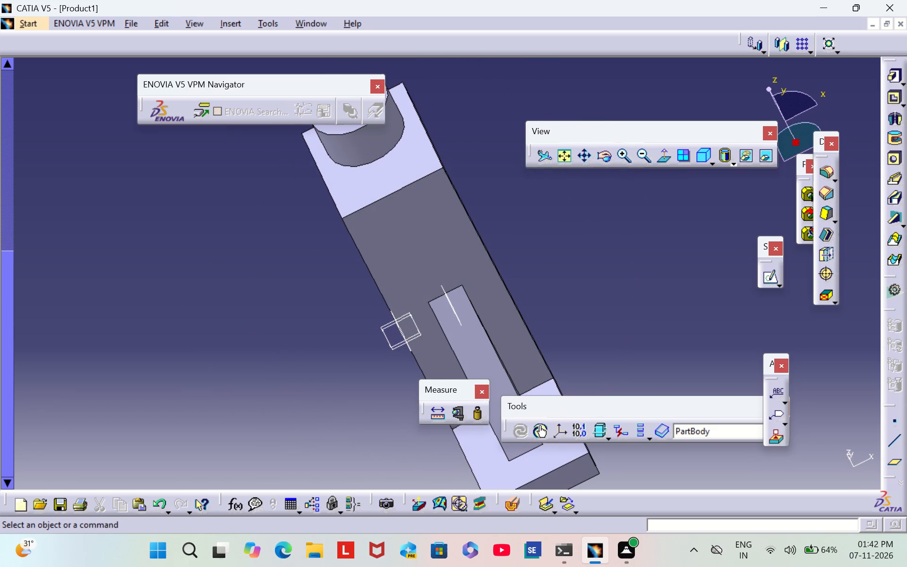
pyautogui.moveTo(661, 196); pyautogui.dragTo(558, 282, button='right')
pyautogui.moveTo(661, 196); pyautogui.dragTo(558, 282, button='middle')
pyautogui.moveTo(568, 274); pyautogui.dragTo(233, 438, button='middle')
pyautogui.moveTo(569, 273); pyautogui.dragTo(233, 438, button='right')
pyautogui.middleClick(233, 438)
pyautogui.moveTo(531, 269); pyautogui.dragTo(334, 451, button='middle')
pyautogui.scroll(-1, 531, 269)
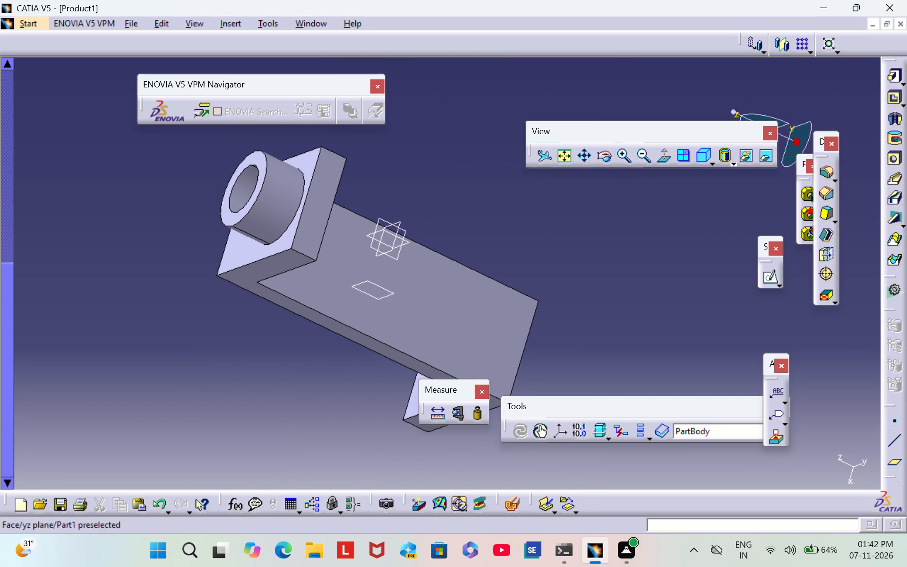
pyautogui.moveTo(395, 189); pyautogui.dragTo(533, 186, button='middle')
pyautogui.scroll(-1, 395, 189)
pyautogui.moveTo(395, 189); pyautogui.dragTo(533, 186, button='right')
pyautogui.moveTo(384, 234); pyautogui.dragTo(501, 272, button='middle')
pyautogui.scroll(-1, 390, 233)
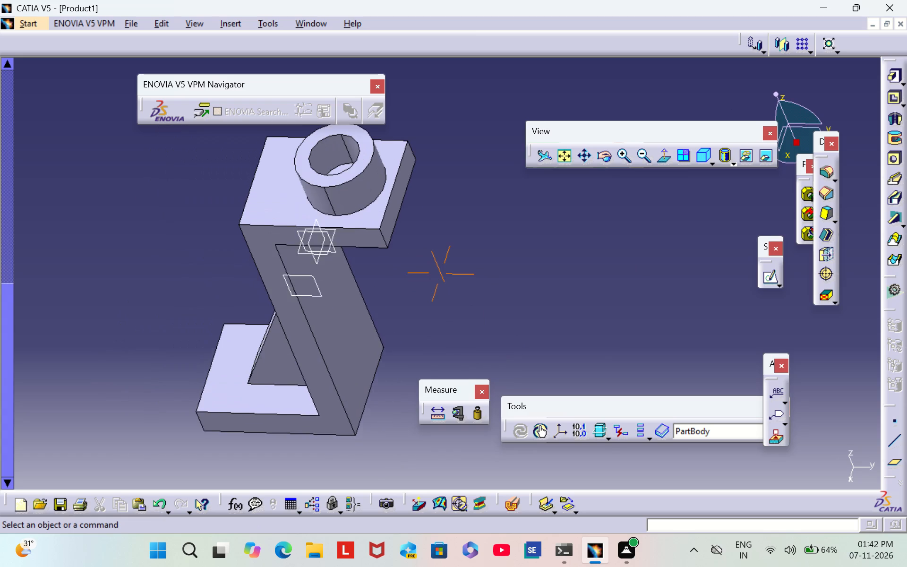
pyautogui.moveTo(501, 272); pyautogui.dragTo(502, 273, button='middle')
pyautogui.scroll(11, 35, 312)
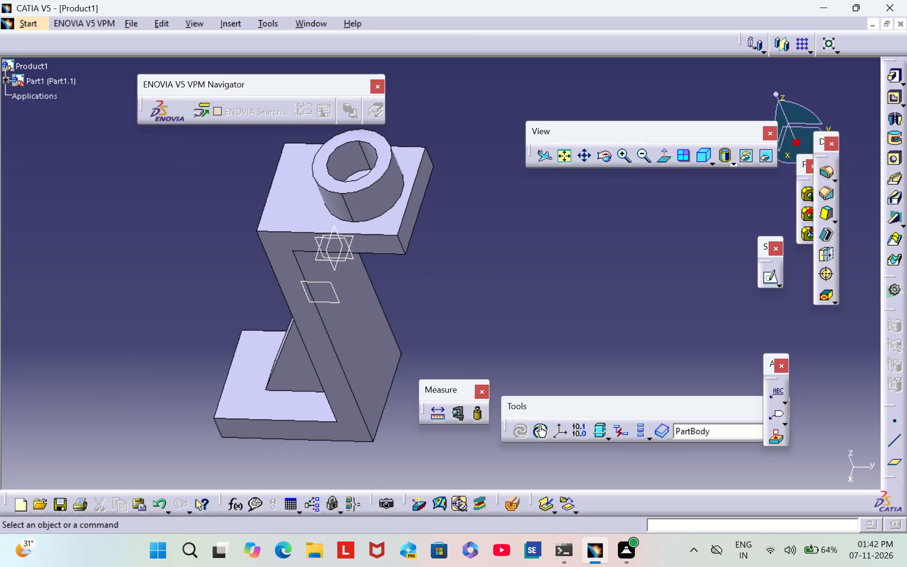
pyautogui.scroll(-1, 47, 302)
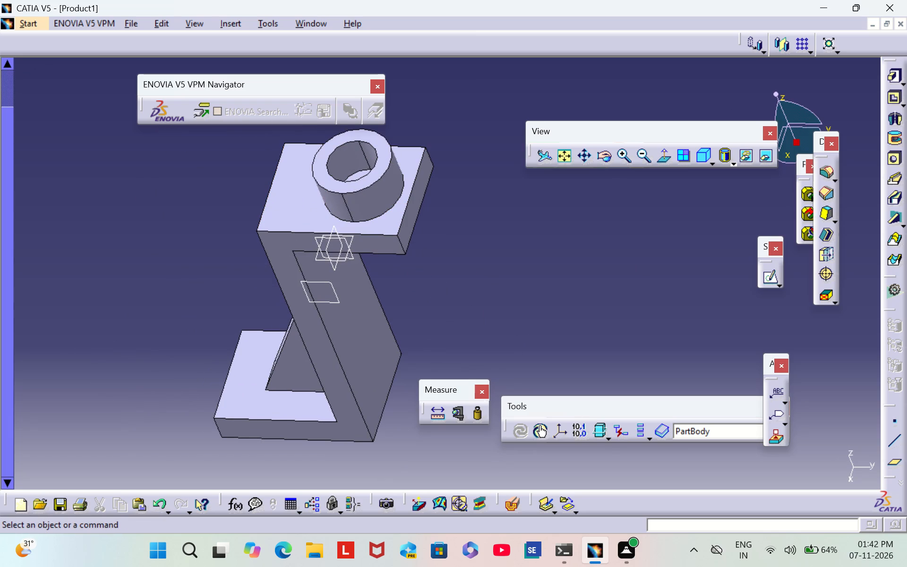
pyautogui.moveTo(242, 239); pyautogui.dragTo(268, 351, button='middle')
pyautogui.scroll(-1, 242, 239)
pyautogui.moveTo(243, 241); pyautogui.dragTo(268, 351, button='right')
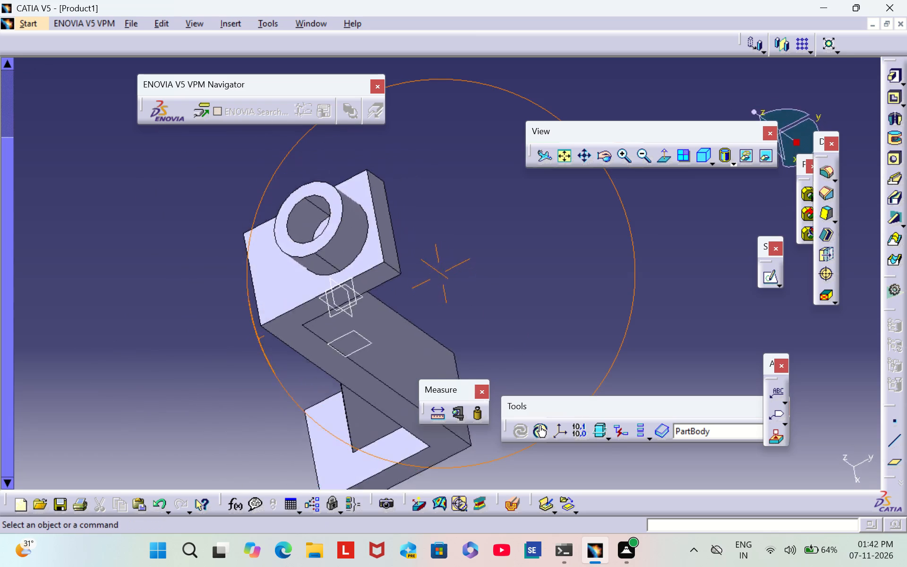
pyautogui.moveTo(268, 351); pyautogui.dragTo(334, 369, button='right')
pyautogui.moveTo(268, 351); pyautogui.dragTo(334, 369, button='middle')
pyautogui.scroll(-2, 371, 178)
pyautogui.moveTo(371, 178); pyautogui.dragTo(467, 330, button='middle')
pyautogui.moveTo(375, 189); pyautogui.dragTo(467, 330, button='right')
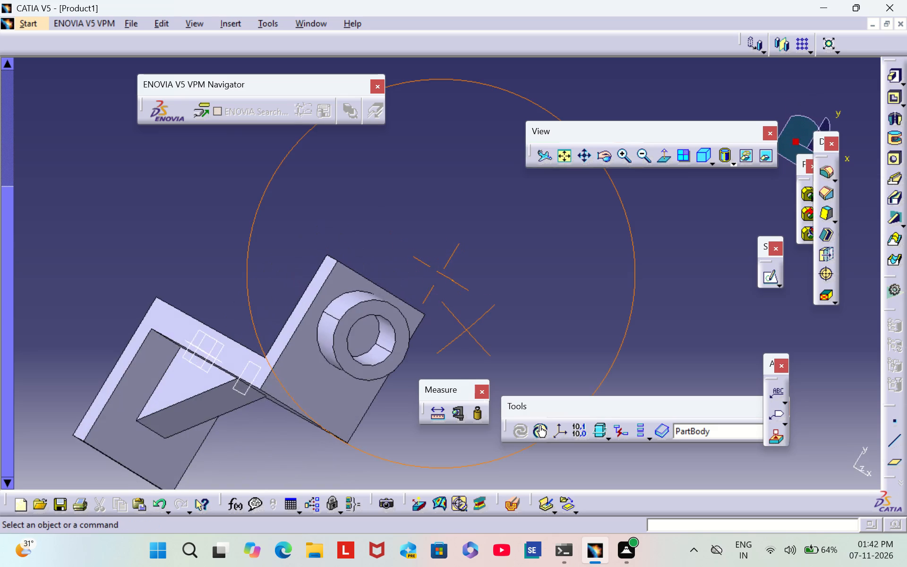
pyautogui.moveTo(467, 330); pyautogui.dragTo(425, 309, button='right')
pyautogui.moveTo(467, 330); pyautogui.dragTo(425, 309, button='middle')
pyautogui.scroll(1, 425, 309)
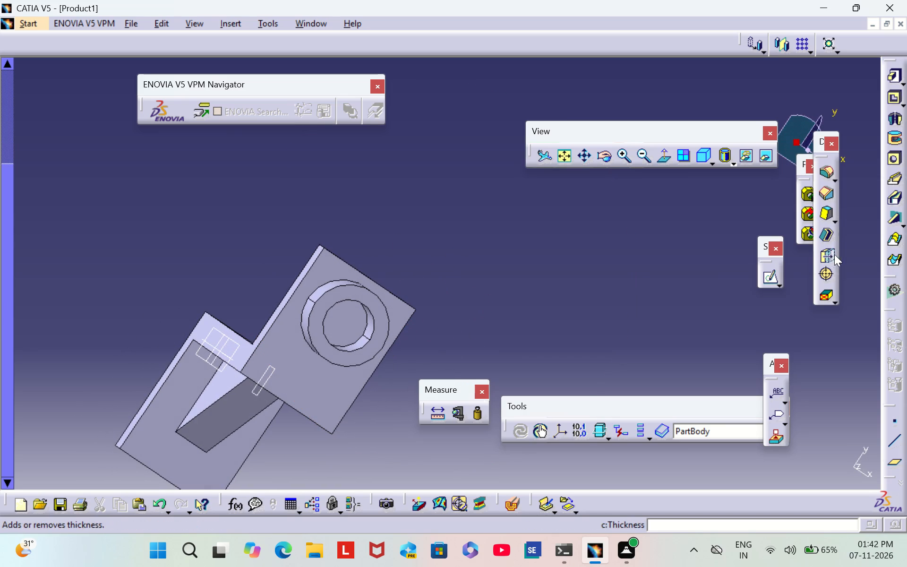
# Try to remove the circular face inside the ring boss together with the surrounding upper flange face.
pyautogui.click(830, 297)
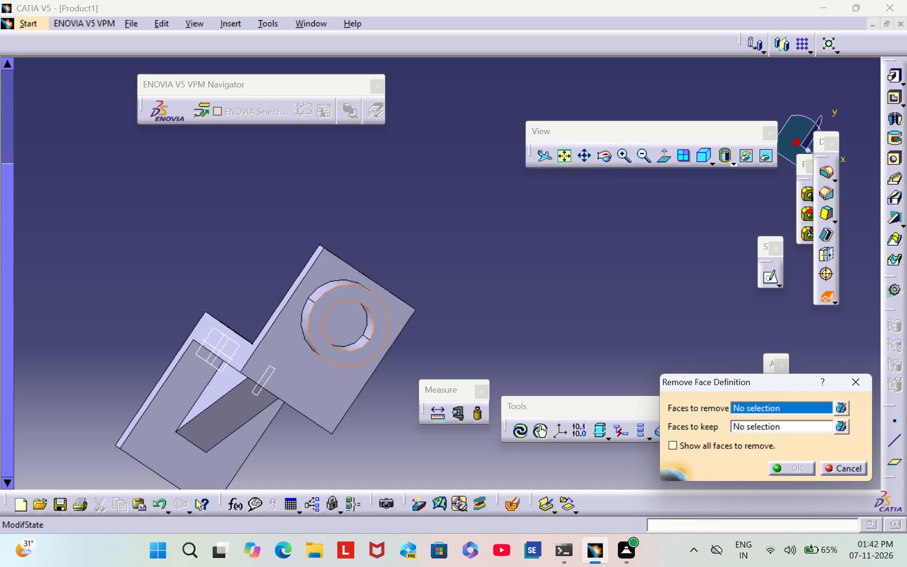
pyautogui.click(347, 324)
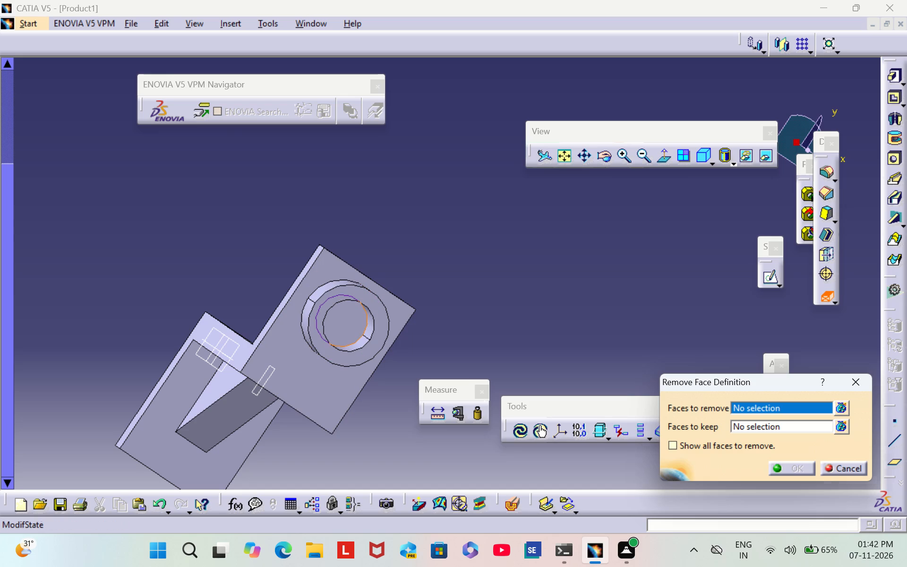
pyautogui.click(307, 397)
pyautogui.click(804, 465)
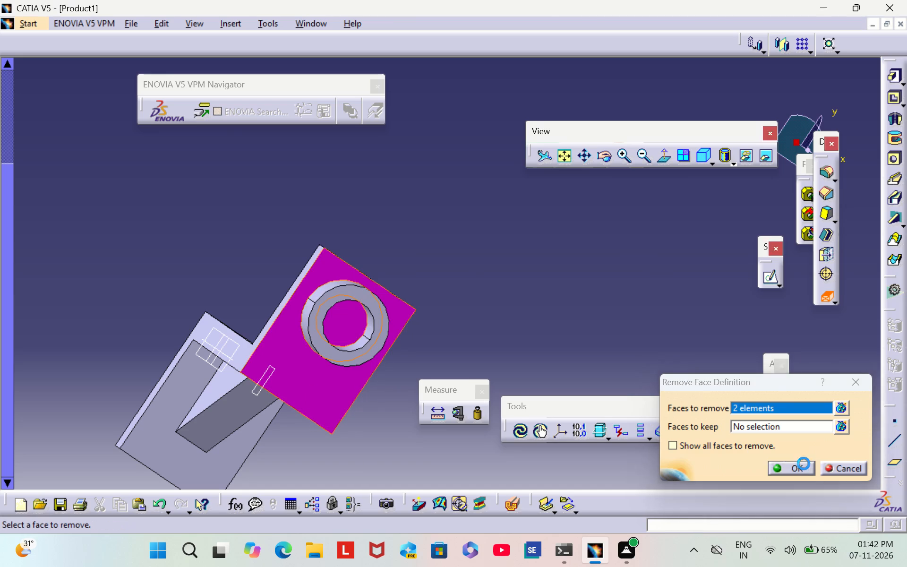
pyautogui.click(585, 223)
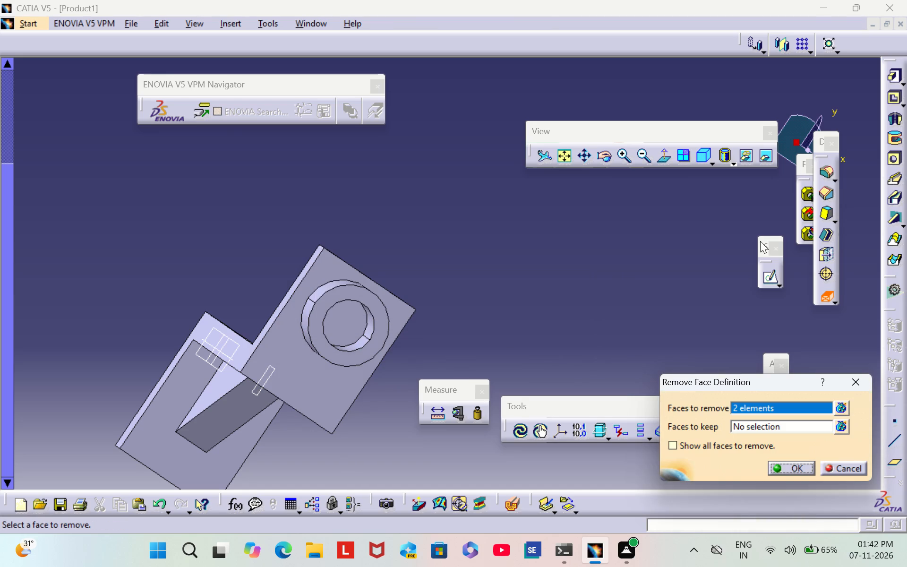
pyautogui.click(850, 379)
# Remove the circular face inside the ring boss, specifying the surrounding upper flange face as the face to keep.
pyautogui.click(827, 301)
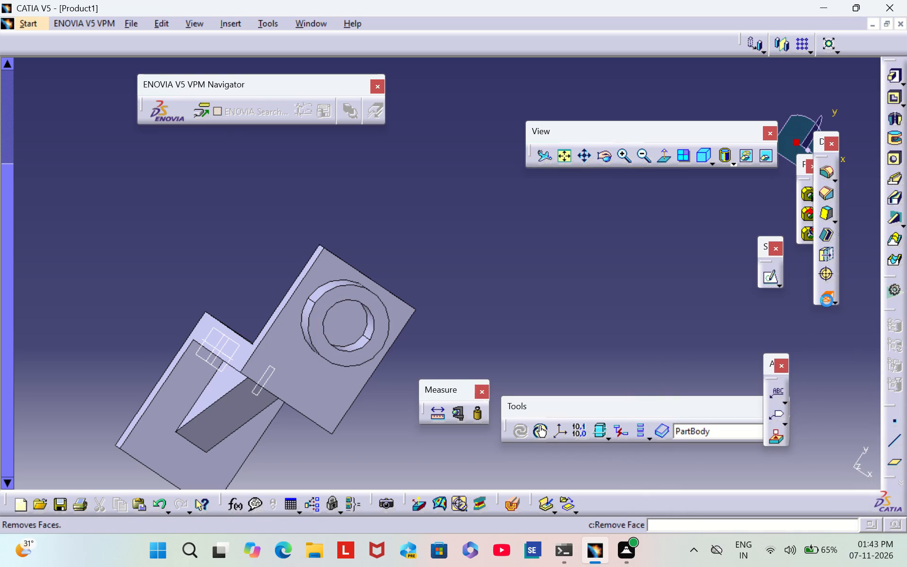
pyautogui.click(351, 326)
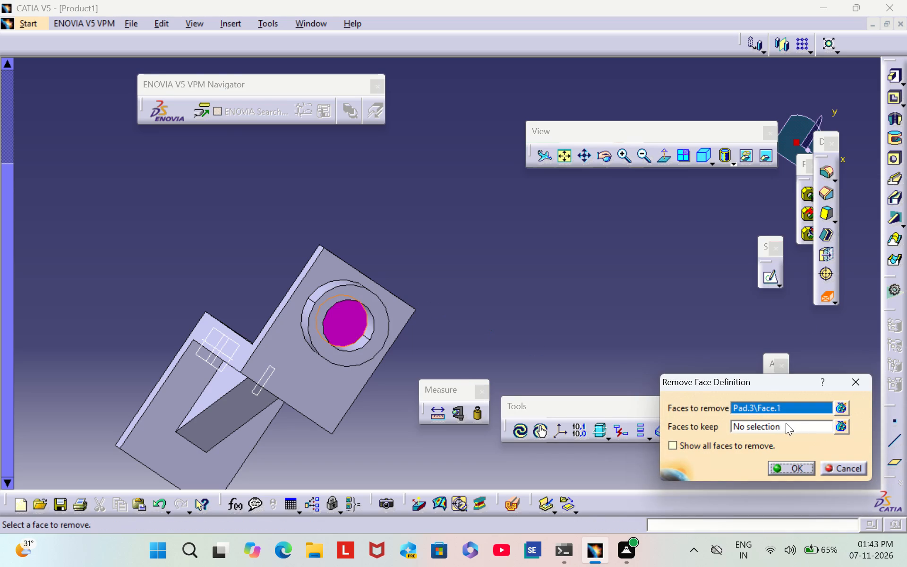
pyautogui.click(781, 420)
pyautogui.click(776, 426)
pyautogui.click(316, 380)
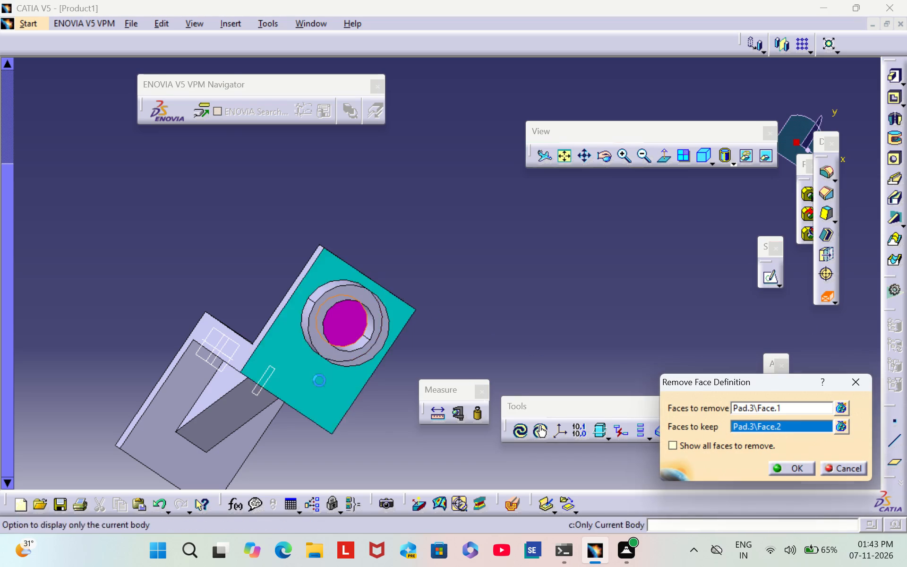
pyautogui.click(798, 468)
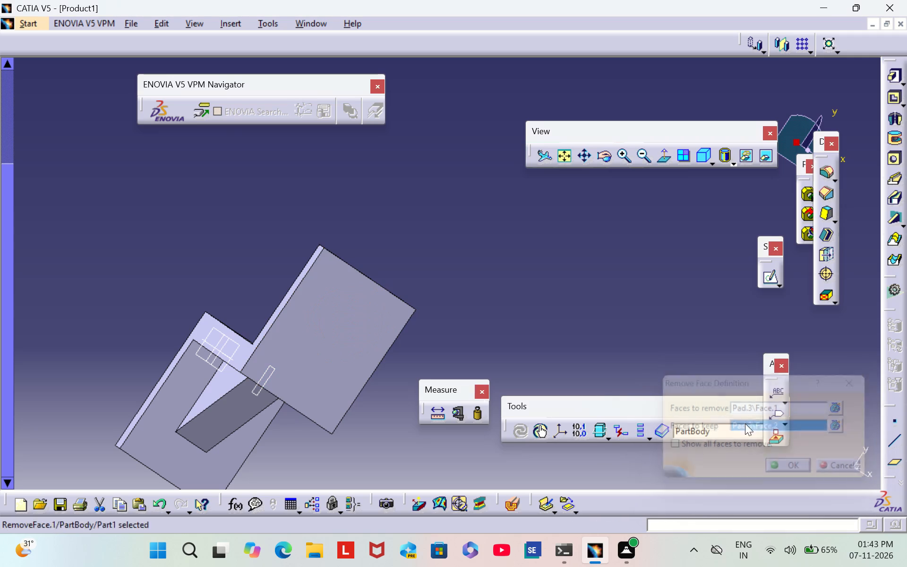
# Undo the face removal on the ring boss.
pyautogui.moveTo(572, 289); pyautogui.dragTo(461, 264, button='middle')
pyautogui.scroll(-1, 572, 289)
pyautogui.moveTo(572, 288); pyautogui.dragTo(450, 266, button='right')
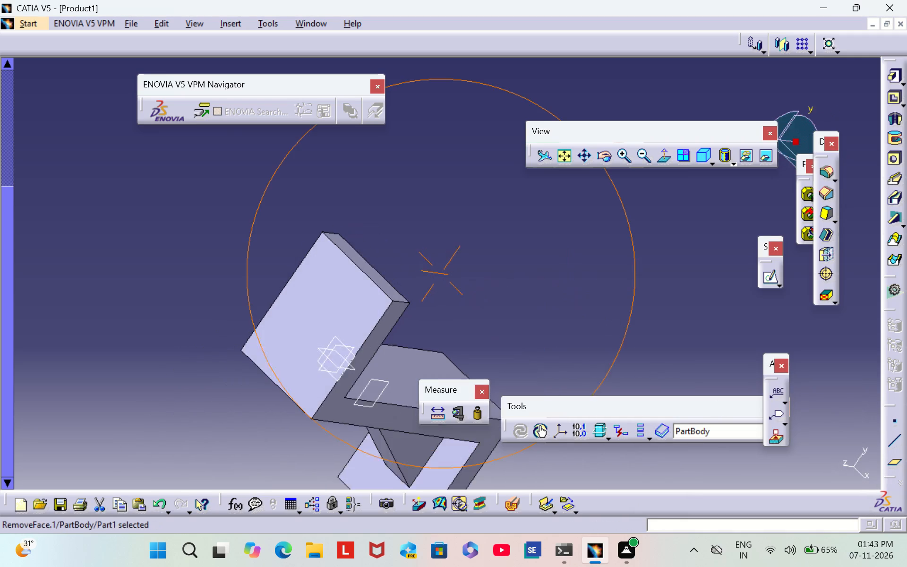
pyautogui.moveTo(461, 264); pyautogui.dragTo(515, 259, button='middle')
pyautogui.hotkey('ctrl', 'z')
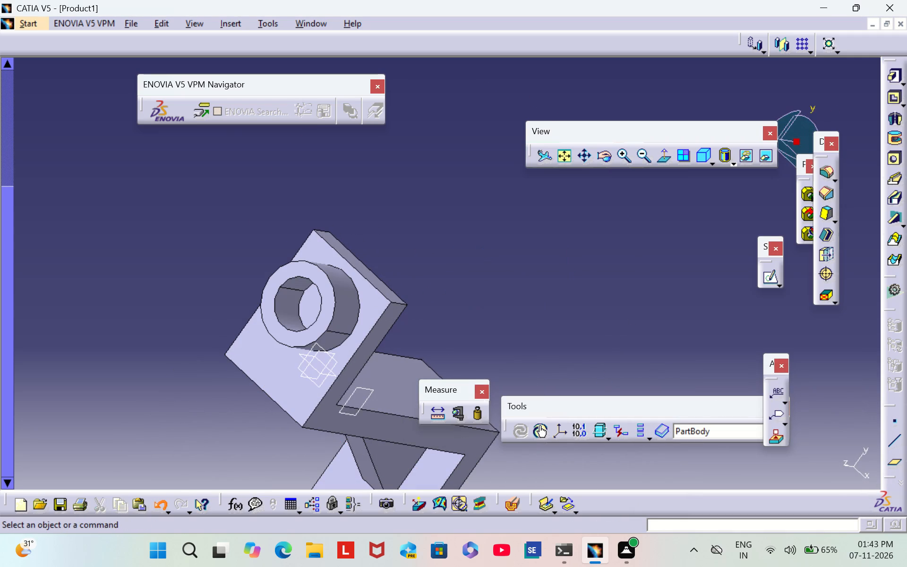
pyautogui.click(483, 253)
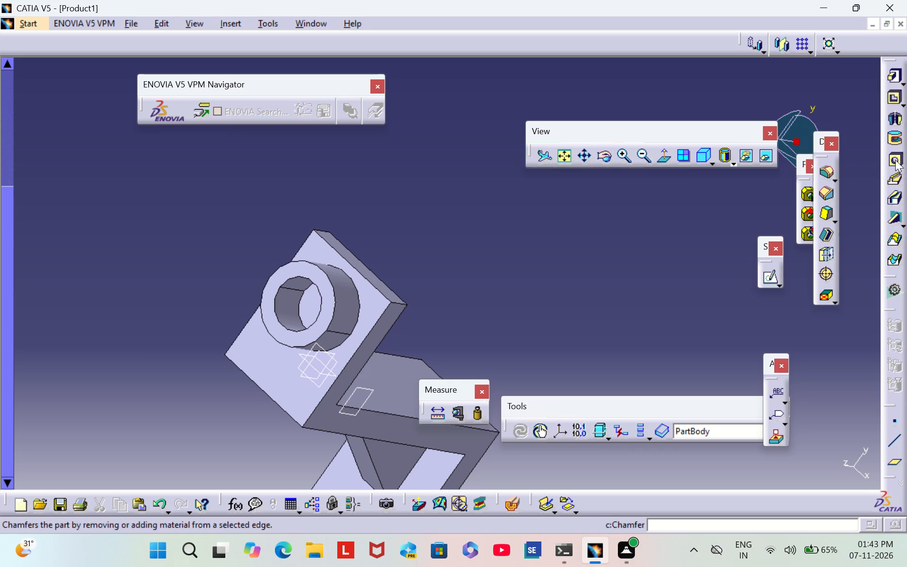
# Cut a 5 mm deep pocket from the circular face inside the ring boss, using that face as the direction reference.
pyautogui.click(892, 97)
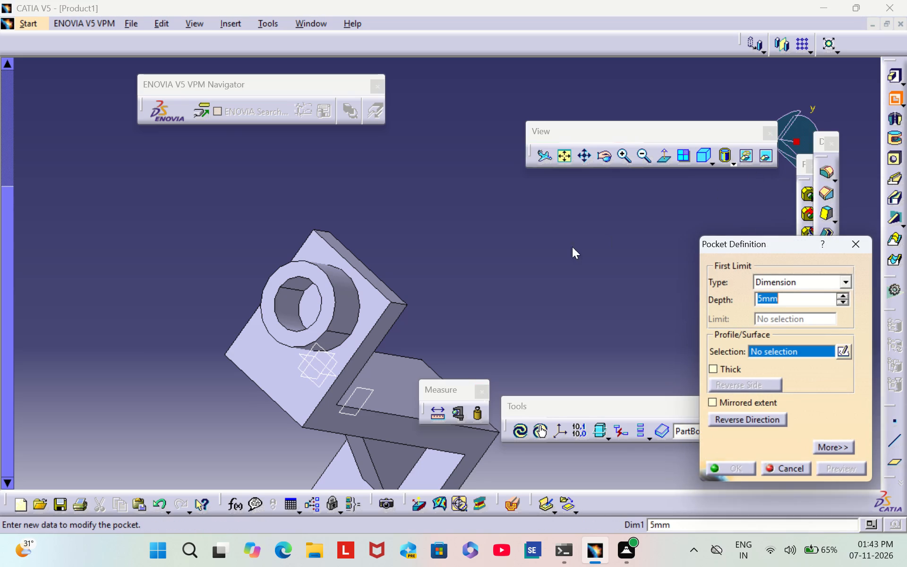
pyautogui.scroll(-2, 384, 310)
pyautogui.moveTo(384, 307); pyautogui.dragTo(491, 331, button='middle')
pyautogui.moveTo(386, 306); pyautogui.dragTo(491, 331, button='right')
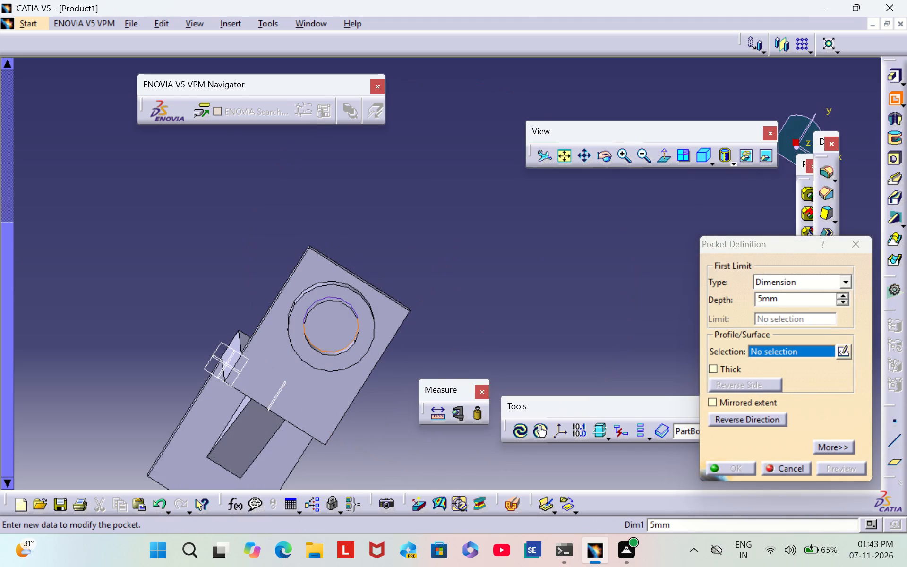
pyautogui.click(328, 332)
pyautogui.click(456, 301)
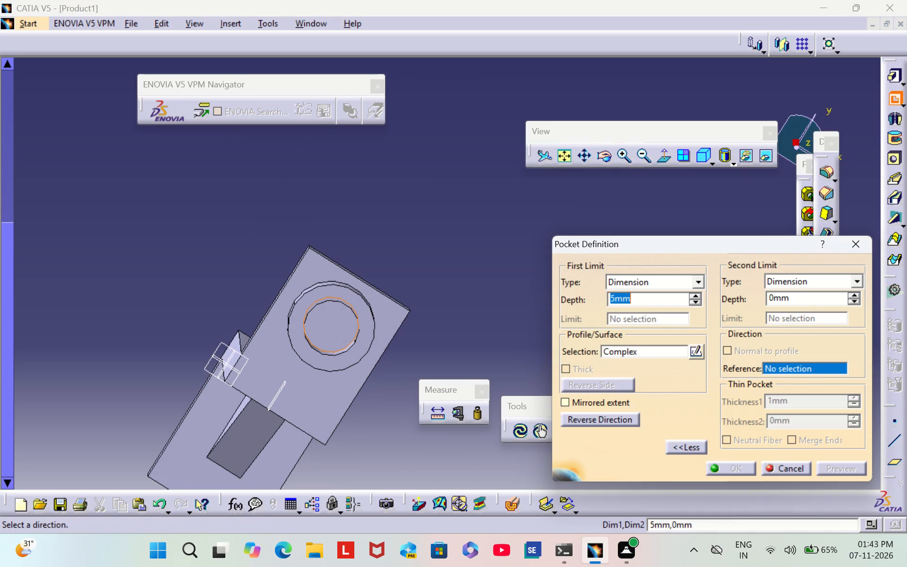
pyautogui.click(336, 332)
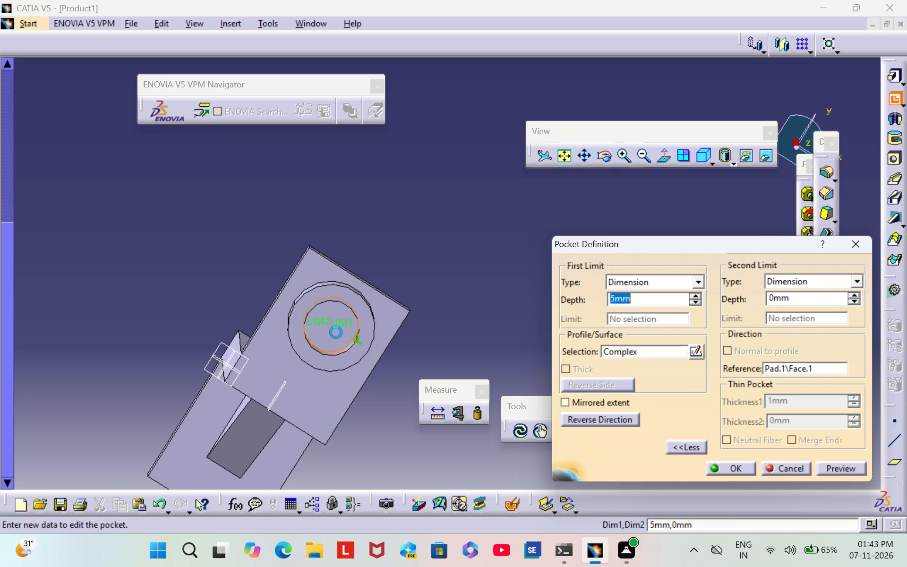
pyautogui.click(737, 462)
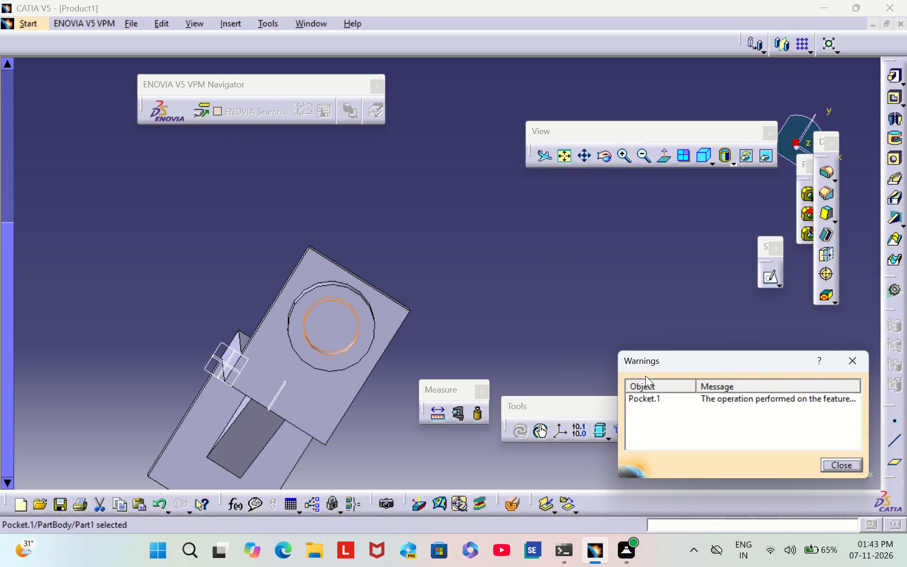
pyautogui.click(835, 466)
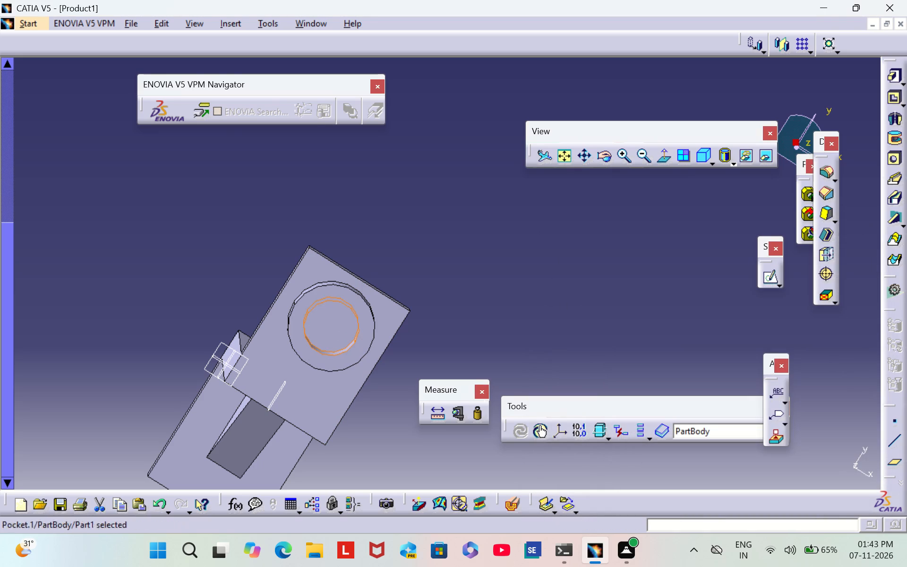
# Examine the ring boss's bore, the upper flange and the rib from several sides.
pyautogui.click(455, 244)
pyautogui.moveTo(455, 241); pyautogui.dragTo(320, 197, button='middle')
pyautogui.moveTo(455, 241); pyautogui.dragTo(442, 203, button='right')
pyautogui.moveTo(352, 190); pyautogui.dragTo(442, 203, button='middle')
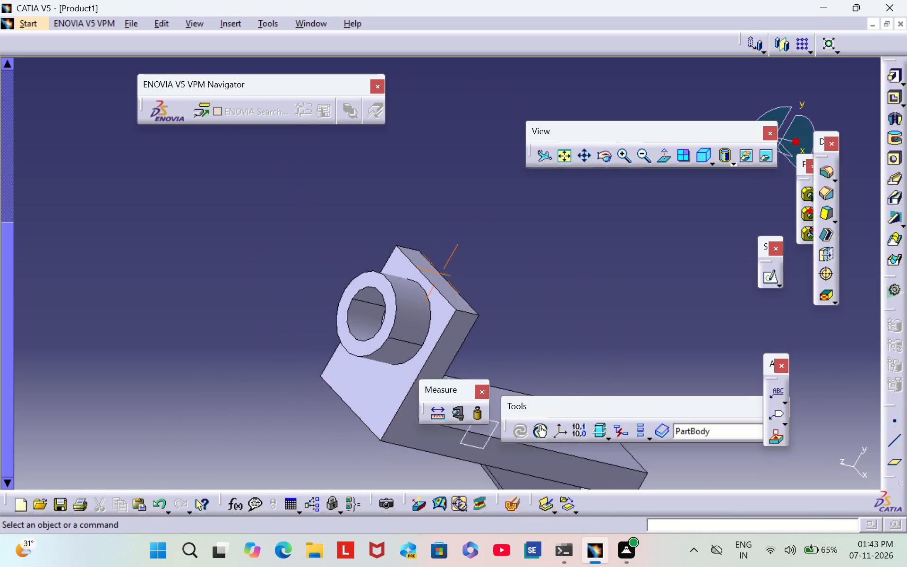
pyautogui.moveTo(442, 203); pyautogui.dragTo(494, 217, button='right')
pyautogui.moveTo(442, 203); pyautogui.dragTo(494, 217, button='middle')
pyautogui.scroll(-1, 228, 337)
pyautogui.moveTo(228, 335); pyautogui.dragTo(245, 180, button='middle')
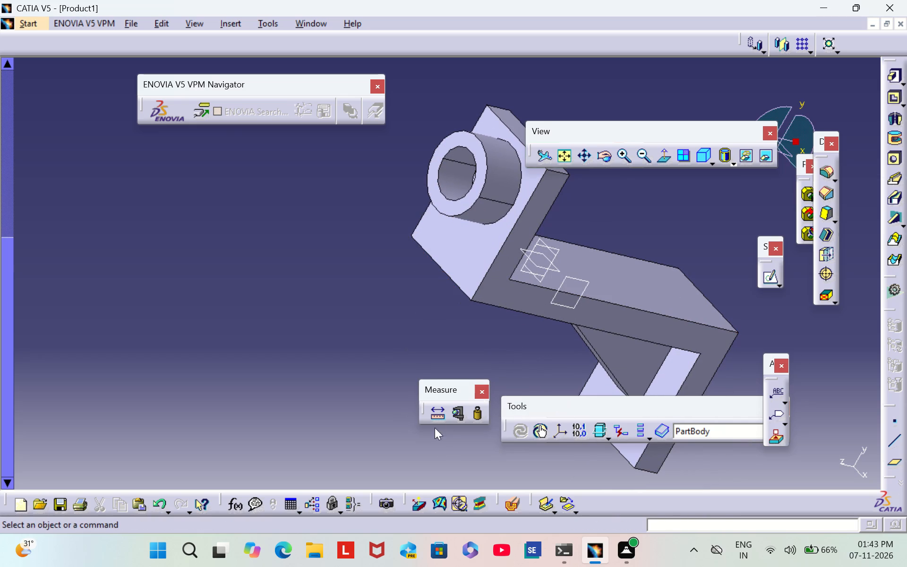
pyautogui.moveTo(595, 218); pyautogui.dragTo(656, 222, button='middle')
pyautogui.scroll(-1, 595, 218)
pyautogui.moveTo(595, 217); pyautogui.dragTo(656, 222, button='right')
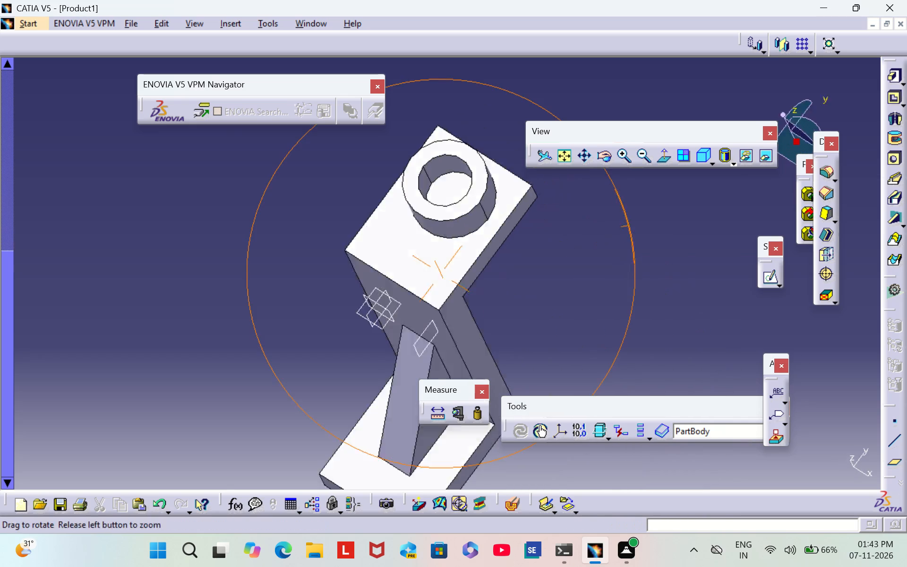
pyautogui.moveTo(656, 222); pyautogui.dragTo(715, 245, button='right')
pyautogui.moveTo(656, 222); pyautogui.dragTo(716, 246, button='middle')
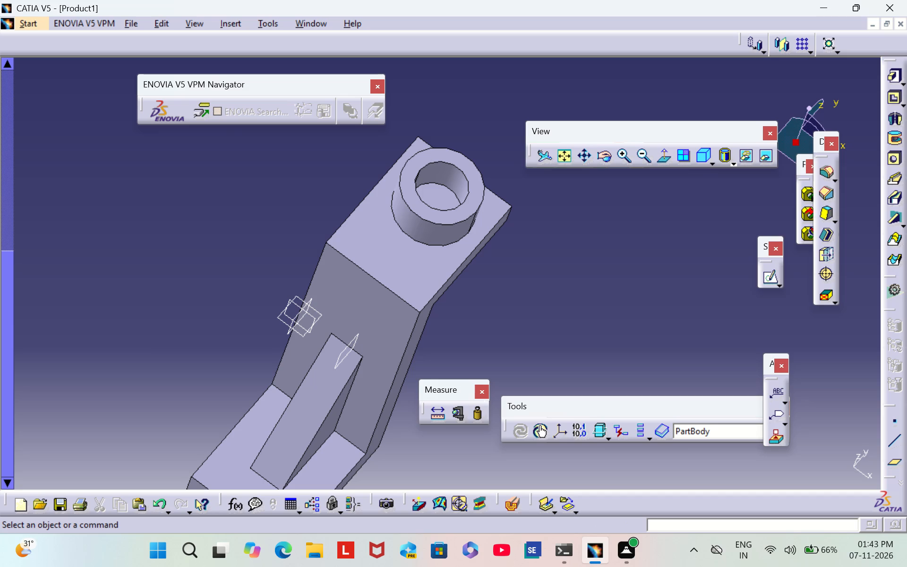
pyautogui.scroll(-2, 644, 257)
pyautogui.moveTo(644, 257); pyautogui.dragTo(552, 210, button='middle')
pyautogui.moveTo(644, 256); pyautogui.dragTo(552, 210, button='right')
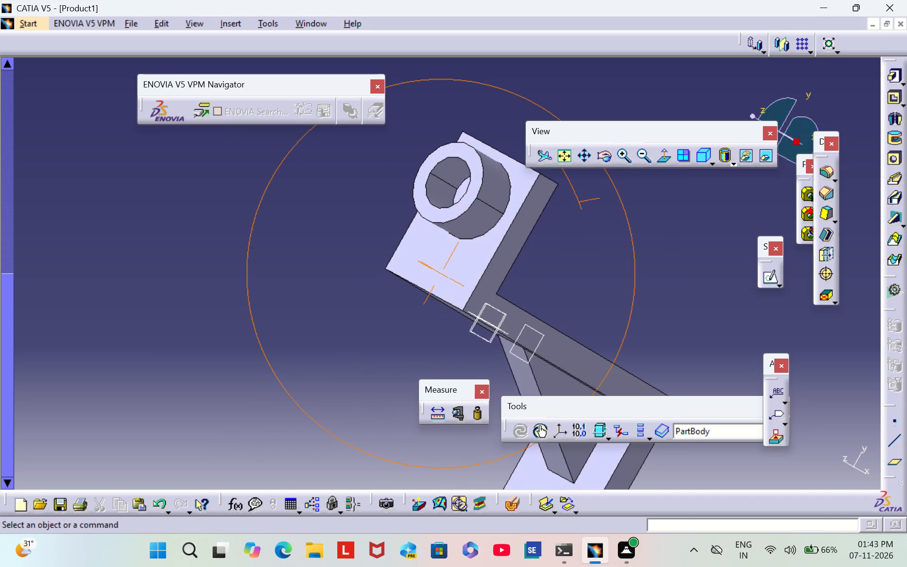
# Set the fill colour of the upper flange face around the ring boss to dark purple from the basic colours.
pyautogui.moveTo(626, 290); pyautogui.dragTo(496, 266, button='middle')
pyautogui.scroll(-1, 444, 172)
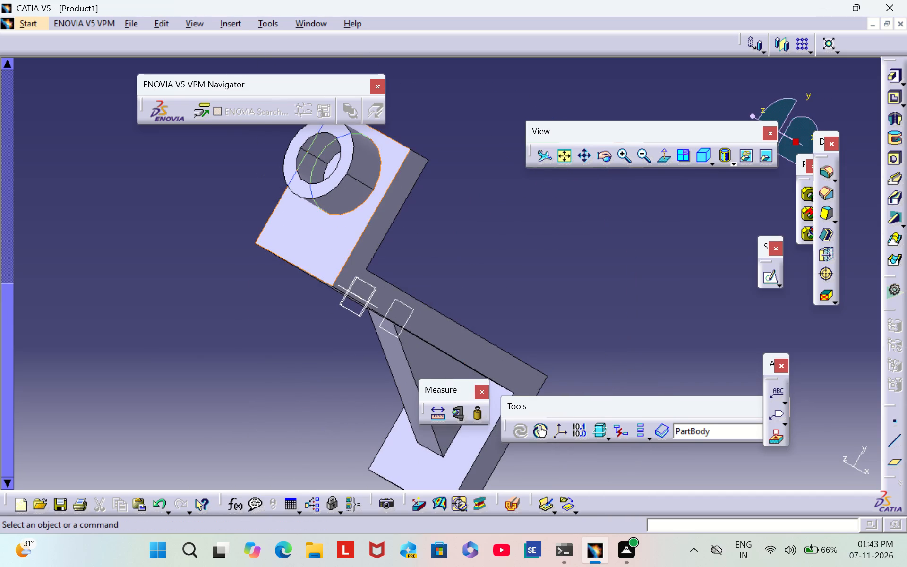
pyautogui.rightClick(295, 224)
pyautogui.click(334, 279)
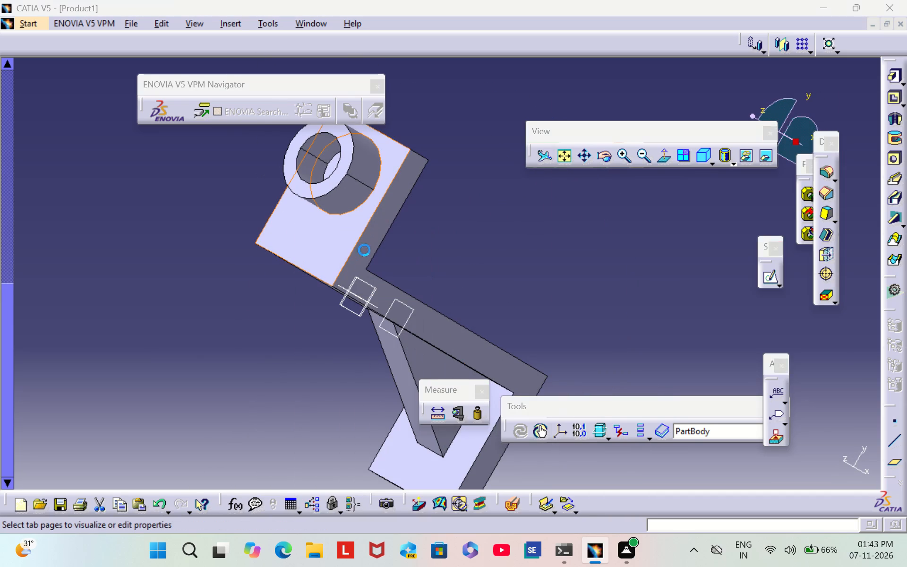
pyautogui.click(601, 155)
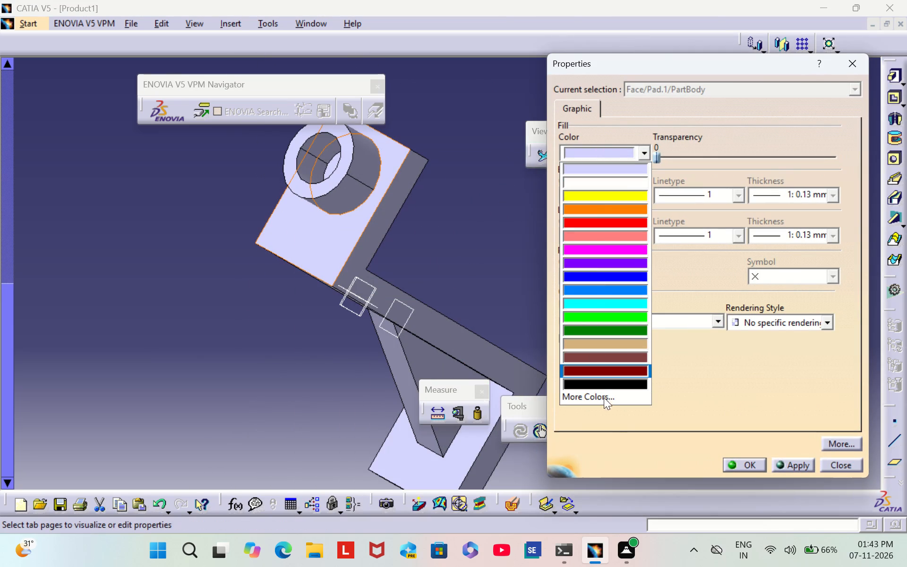
pyautogui.click(609, 400)
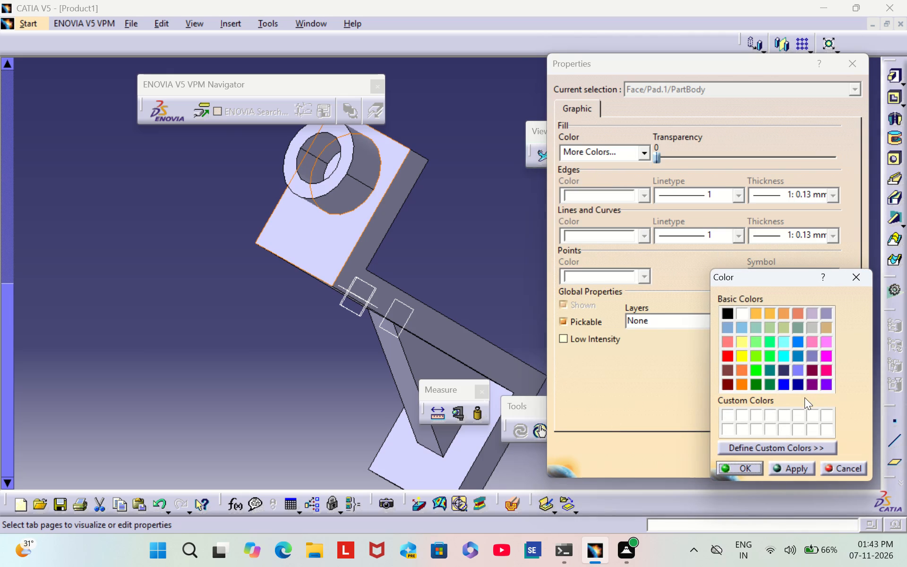
pyautogui.click(813, 369)
pyautogui.click(814, 381)
pyautogui.click(742, 468)
pyautogui.click(426, 220)
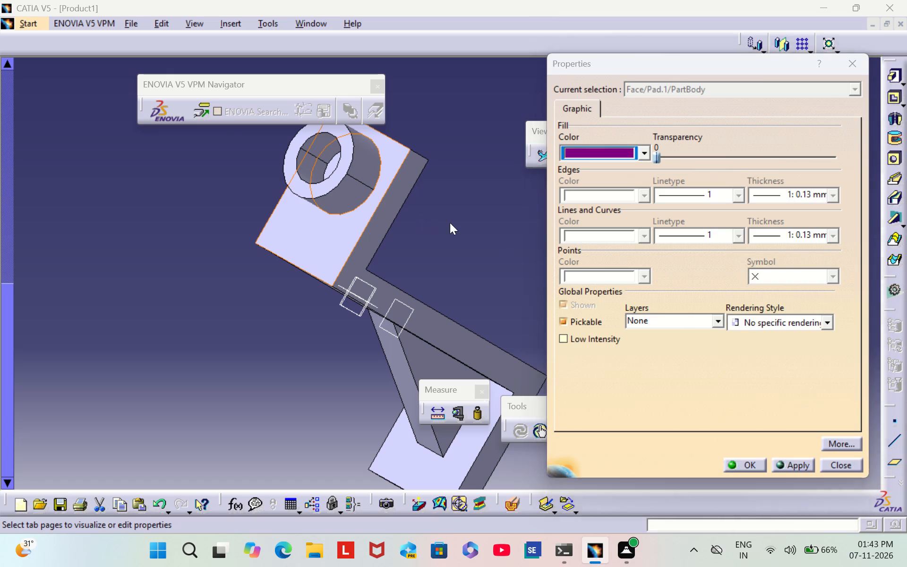
pyautogui.click(746, 466)
pyautogui.click(521, 283)
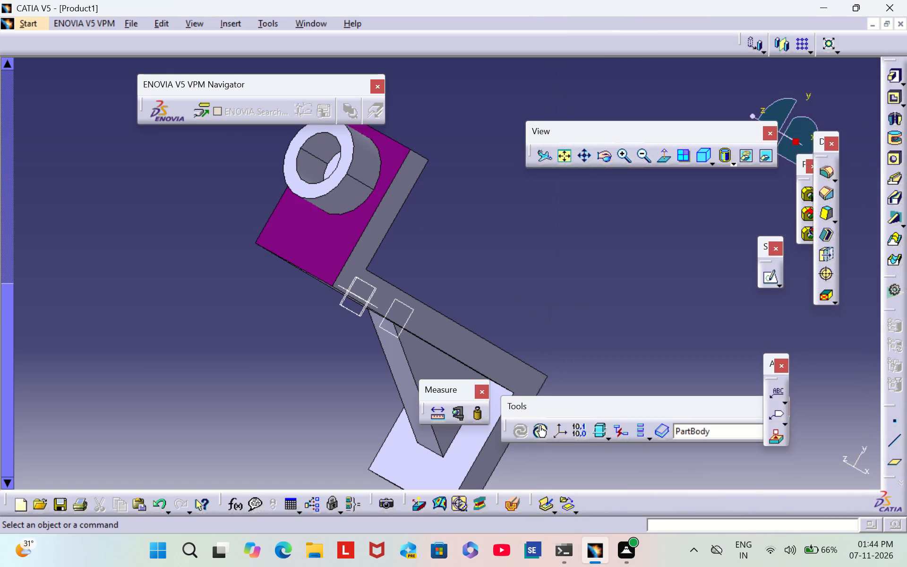
# Set the fill colour of the web's rib-side face to the same dark purple.
pyautogui.moveTo(178, 321); pyautogui.dragTo(459, 189, button='middle')
pyautogui.scroll(-1, 178, 321)
pyautogui.moveTo(178, 319); pyautogui.dragTo(459, 189, button='right')
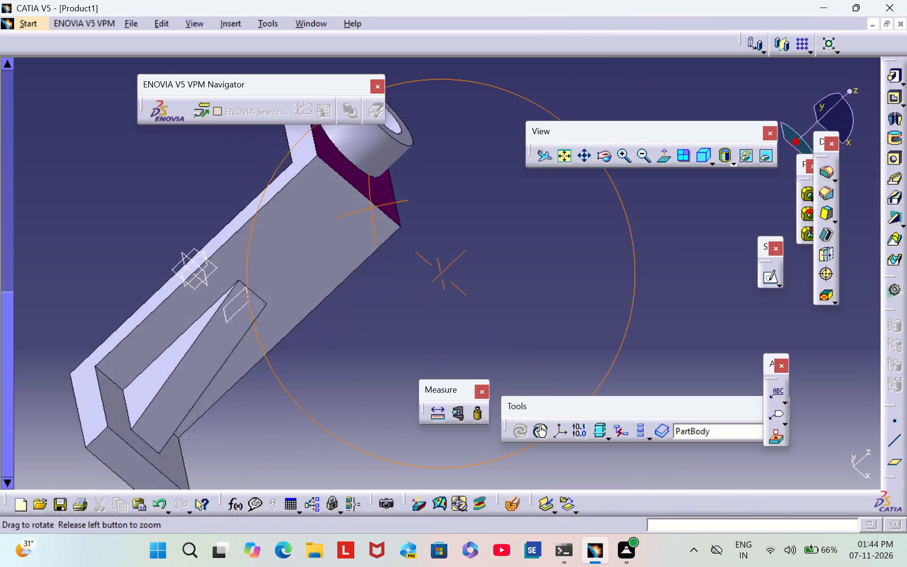
pyautogui.moveTo(459, 189); pyautogui.dragTo(388, 121, button='right')
pyautogui.moveTo(459, 189); pyautogui.dragTo(388, 121, button='middle')
pyautogui.rightClick(256, 271)
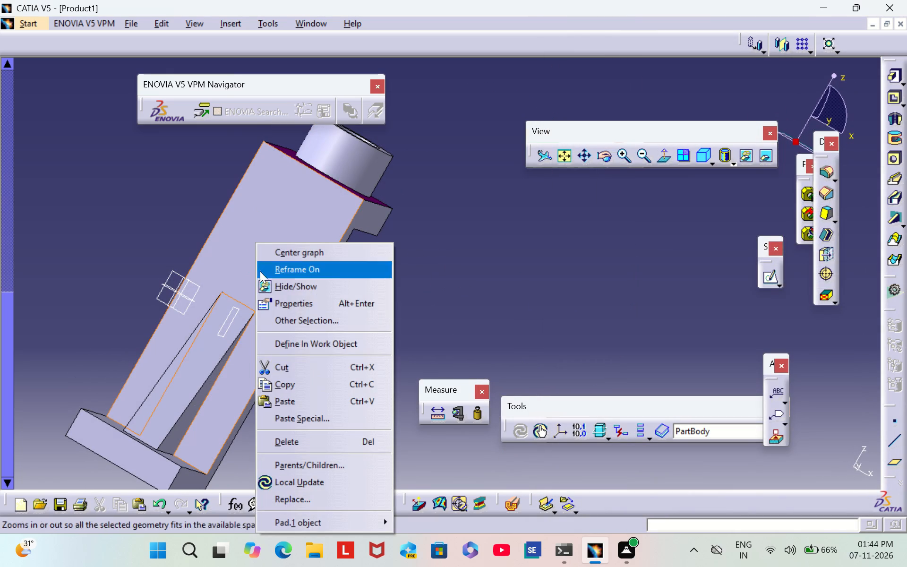
pyautogui.click(302, 300)
pyautogui.click(639, 149)
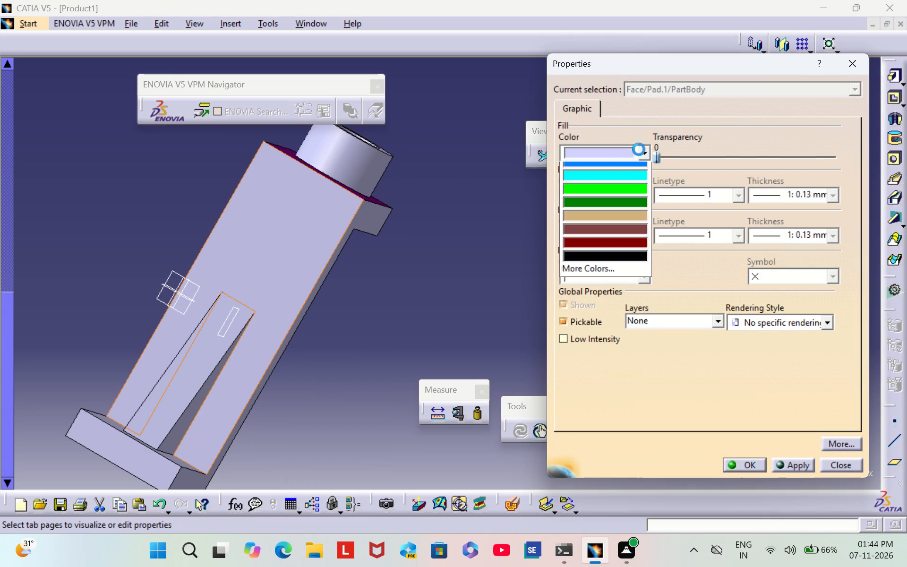
pyautogui.click(631, 391)
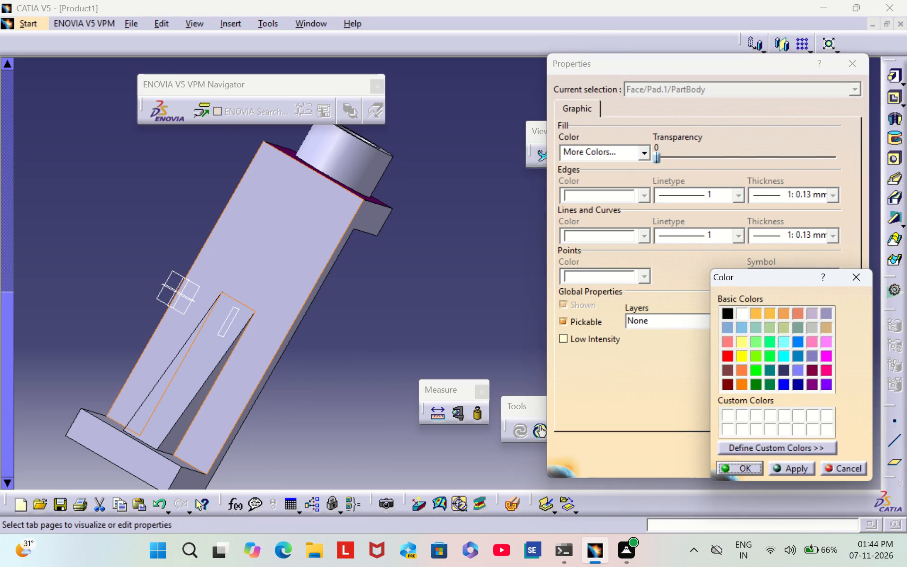
pyautogui.click(812, 381)
pyautogui.click(744, 470)
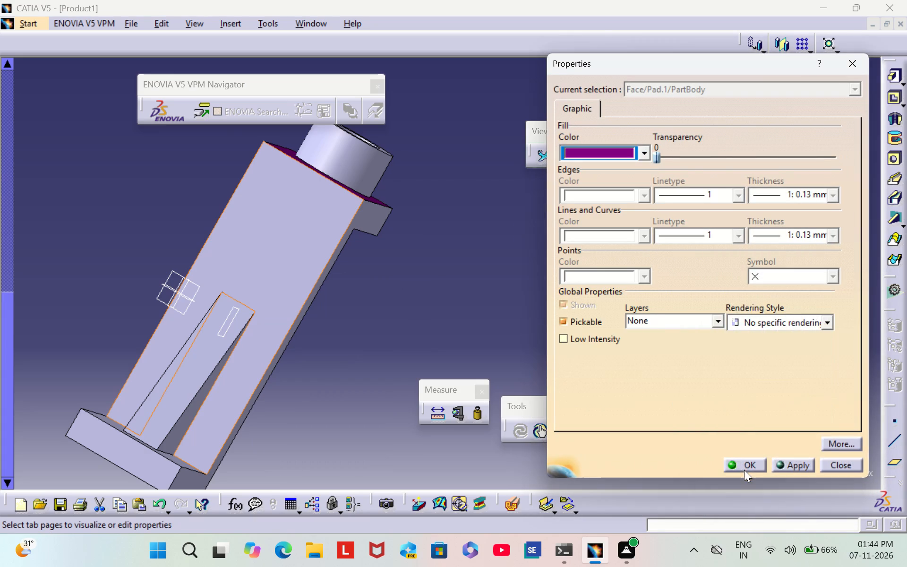
pyautogui.click(744, 466)
pyautogui.click(524, 285)
# Set the fill colour of the bracket's Z-shaped side face to the same dark purple.
pyautogui.scroll(-1, 515, 259)
pyautogui.moveTo(514, 259); pyautogui.dragTo(262, 263, button='middle')
pyautogui.moveTo(499, 254); pyautogui.dragTo(262, 263, button='right')
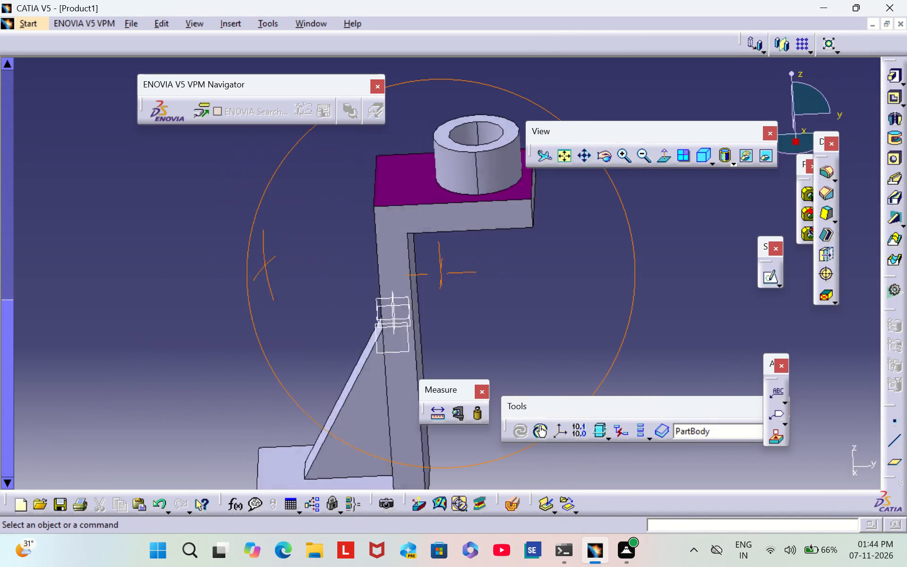
pyautogui.moveTo(262, 263); pyautogui.dragTo(246, 229, button='right')
pyautogui.moveTo(262, 263); pyautogui.dragTo(327, 220, button='middle')
pyautogui.scroll(-1, 329, 328)
pyautogui.middleClick(310, 168)
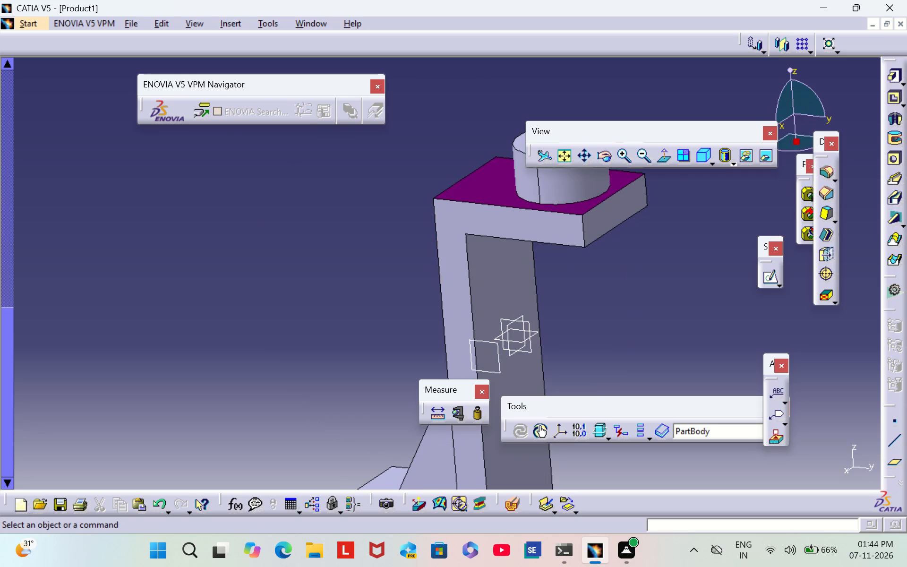
pyautogui.moveTo(387, 309); pyautogui.dragTo(359, 176, button='middle')
pyautogui.scroll(1, 387, 292)
pyautogui.rightClick(430, 183)
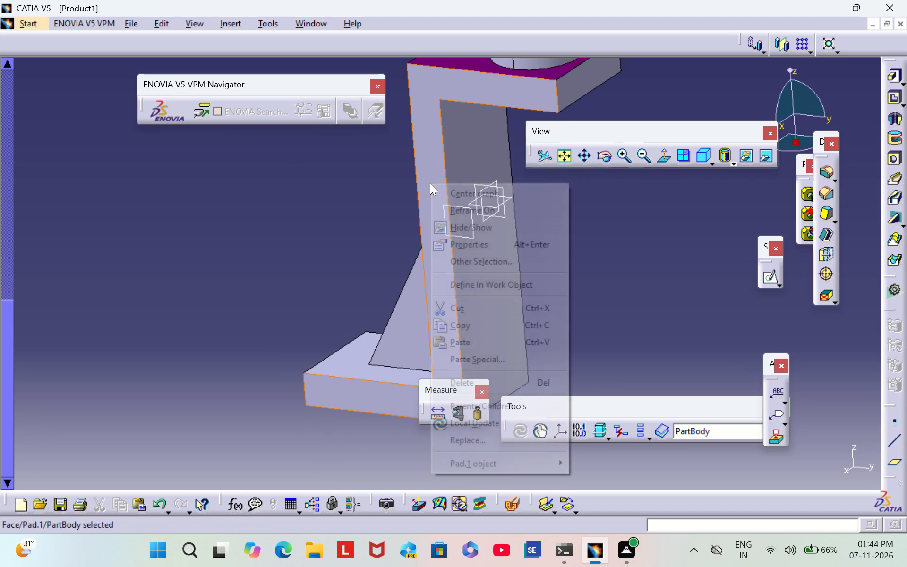
pyautogui.click(508, 243)
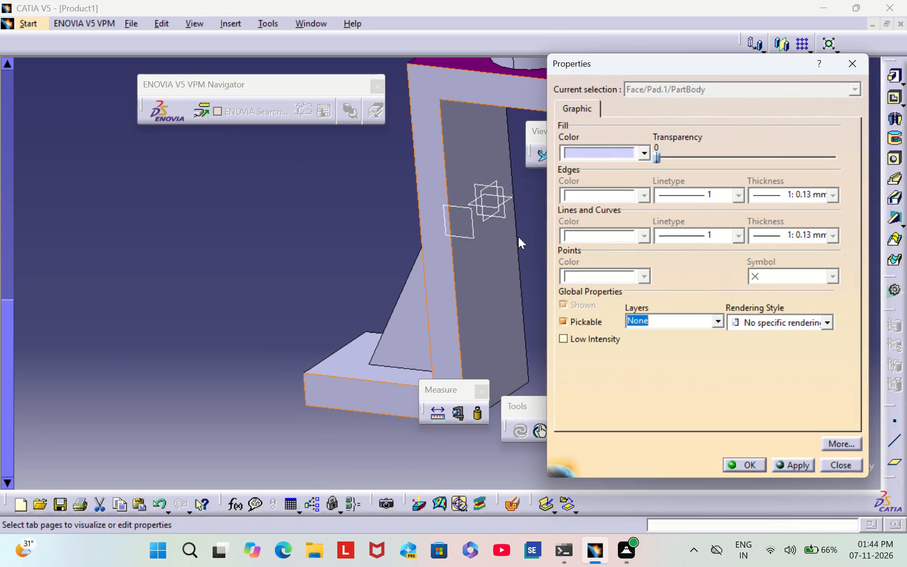
pyautogui.click(608, 156)
pyautogui.click(622, 395)
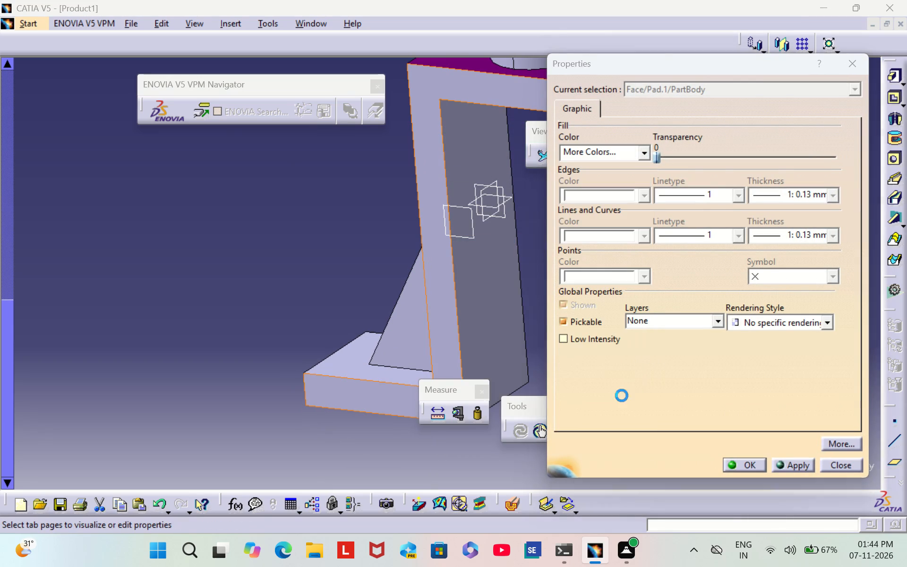
pyautogui.click(815, 381)
pyautogui.click(741, 470)
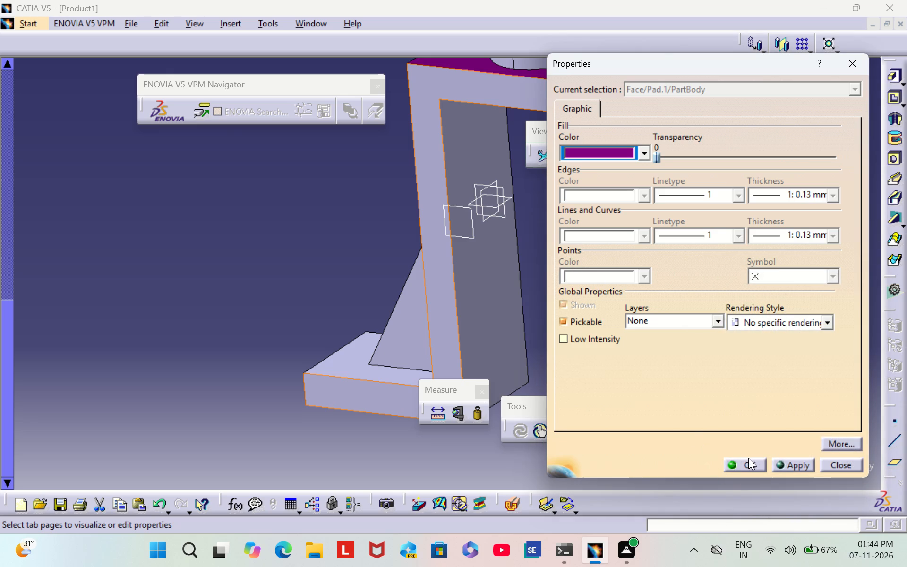
pyautogui.click(747, 460)
pyautogui.click(582, 317)
# Set the fill colour of the web face opposite the rib to dark purple from the basic colours.
pyautogui.moveTo(582, 305); pyautogui.dragTo(404, 337, button='middle')
pyautogui.scroll(-1, 582, 305)
pyautogui.moveTo(582, 305); pyautogui.dragTo(404, 337, button='right')
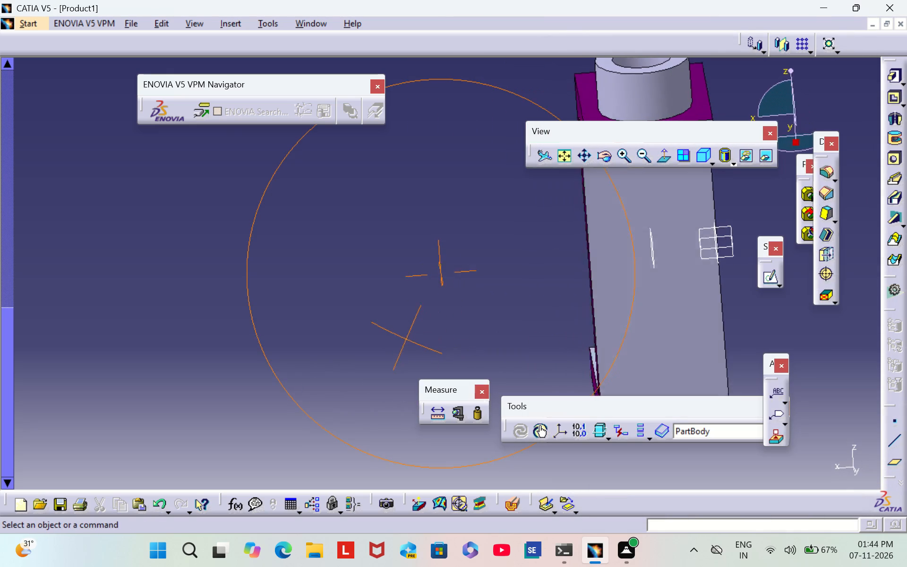
pyautogui.moveTo(404, 337); pyautogui.dragTo(402, 334, button='right')
pyautogui.moveTo(404, 337); pyautogui.dragTo(401, 334, button='middle')
pyautogui.middleClick(198, 282)
pyautogui.moveTo(514, 316); pyautogui.dragTo(351, 294, button='middle')
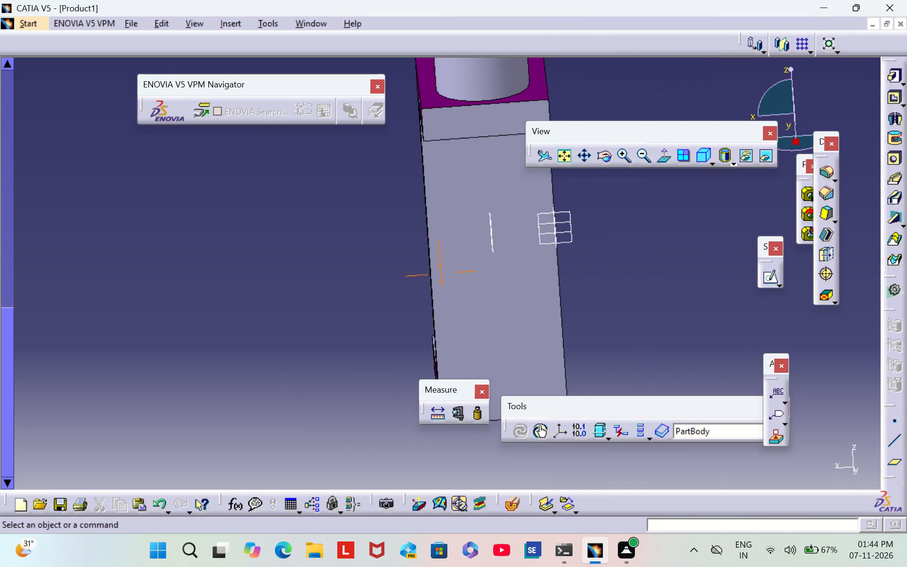
pyautogui.moveTo(351, 294); pyautogui.dragTo(350, 294, button='middle')
pyautogui.rightClick(479, 351)
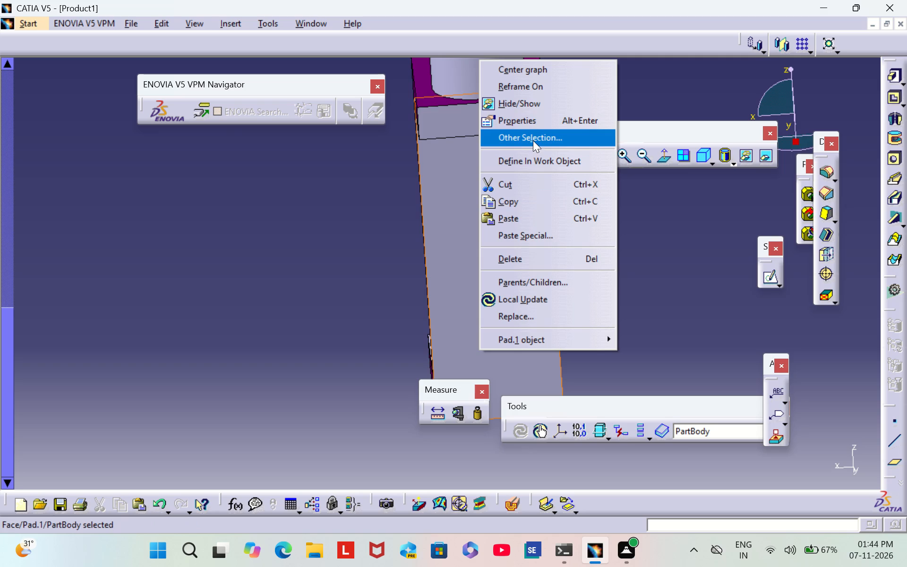
pyautogui.click(531, 124)
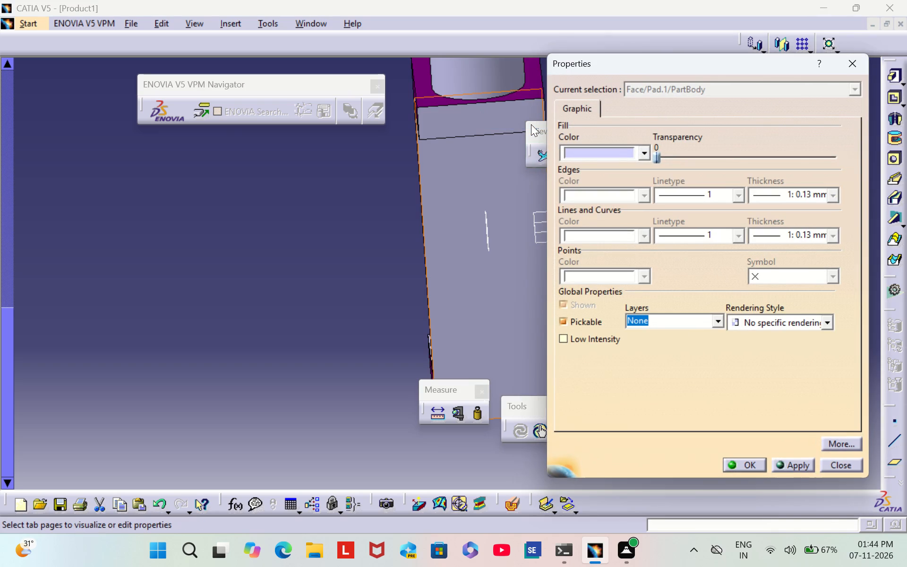
pyautogui.click(645, 154)
pyautogui.click(633, 394)
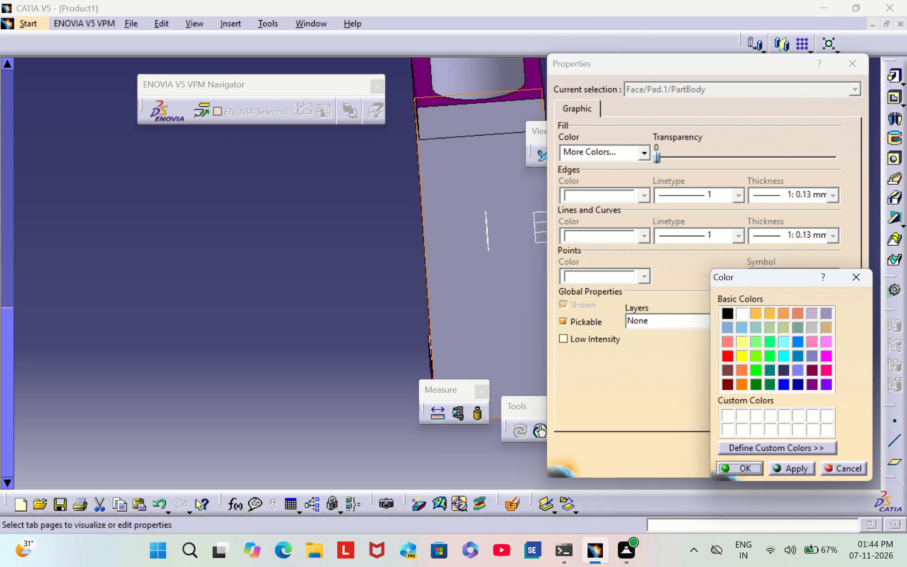
pyautogui.click(808, 379)
pyautogui.click(747, 466)
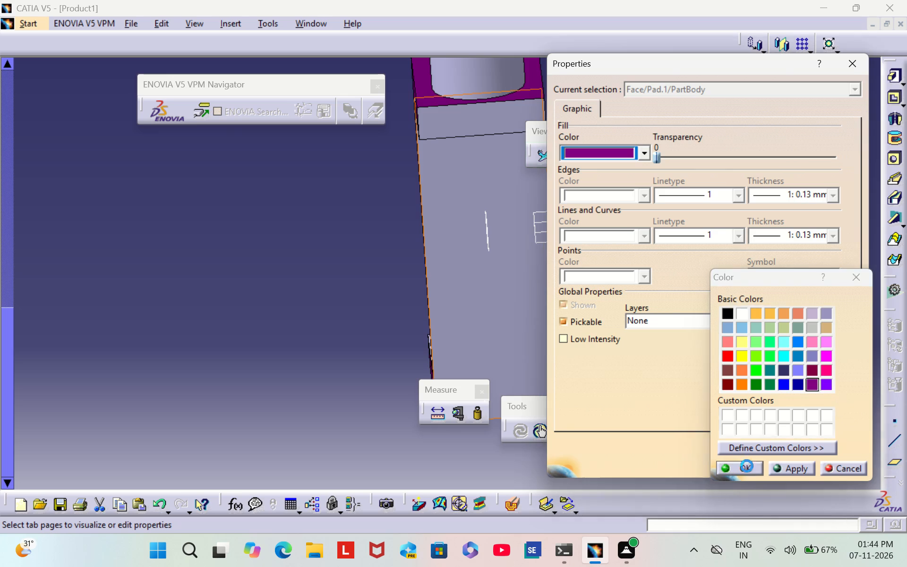
pyautogui.click(751, 462)
pyautogui.click(289, 268)
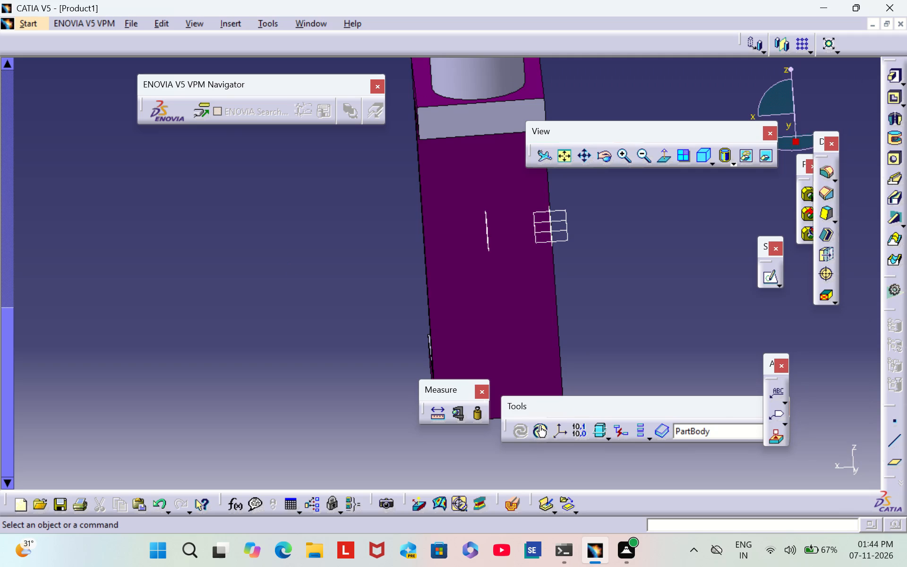
# Set the fill colour of the upper flange's narrow end face to the same dark purple.
pyautogui.rightClick(456, 123)
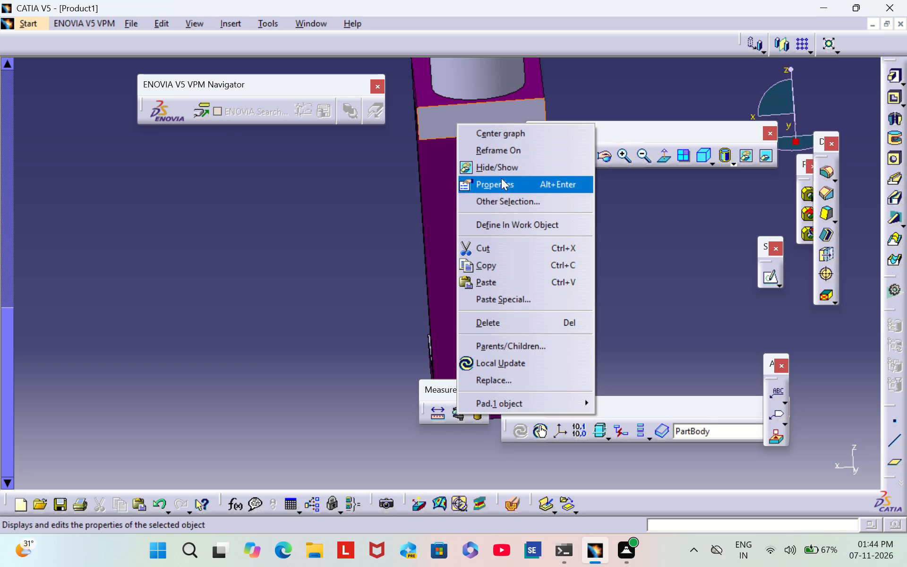
pyautogui.click(504, 182)
pyautogui.click(631, 156)
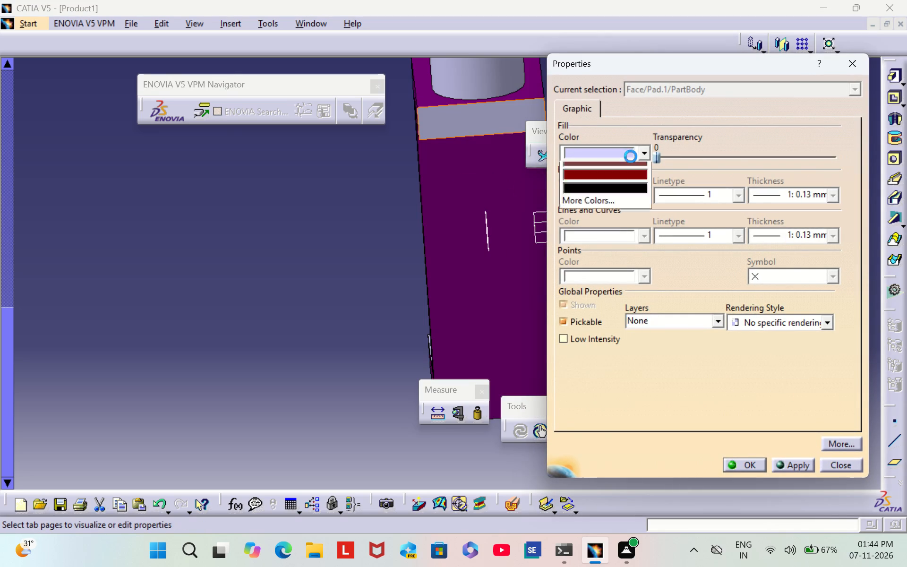
pyautogui.click(617, 398)
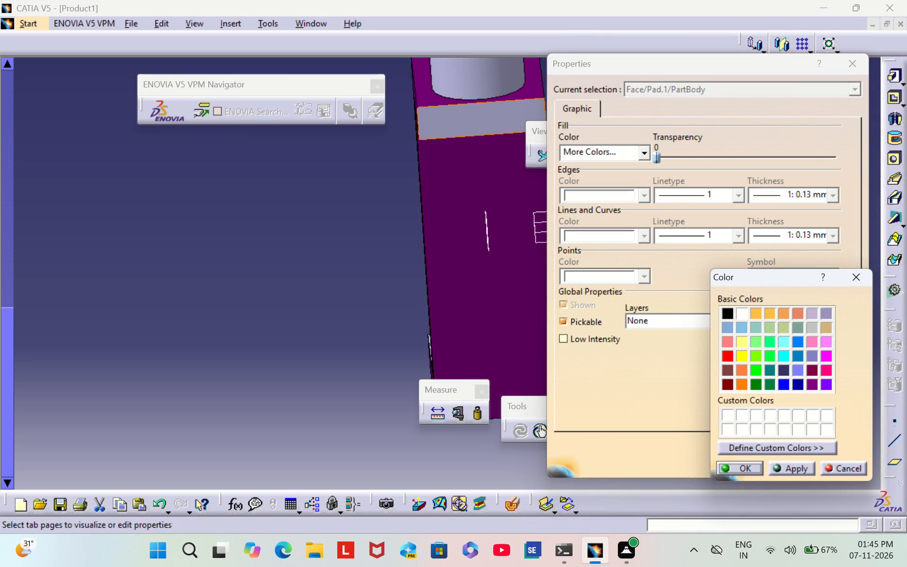
pyautogui.click(812, 384)
pyautogui.click(742, 468)
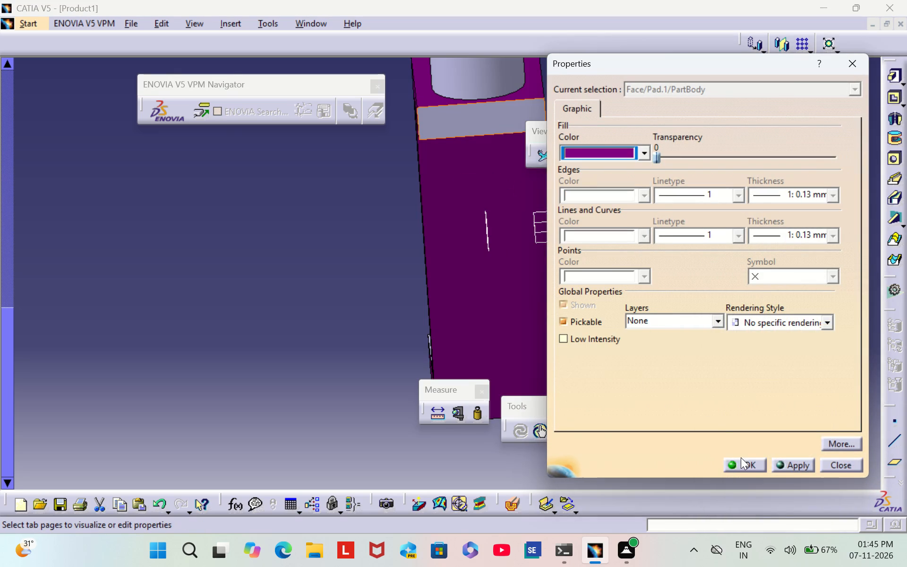
pyautogui.click(741, 464)
pyautogui.click(310, 285)
# Set the fill colour of the upper flange's underside to the same dark purple.
pyautogui.moveTo(310, 281); pyautogui.dragTo(310, 281, button='middle')
pyautogui.scroll(-1, 310, 281)
pyautogui.moveTo(310, 281); pyautogui.dragTo(490, 100, button='right')
pyautogui.moveTo(310, 281); pyautogui.dragTo(490, 100, button='middle')
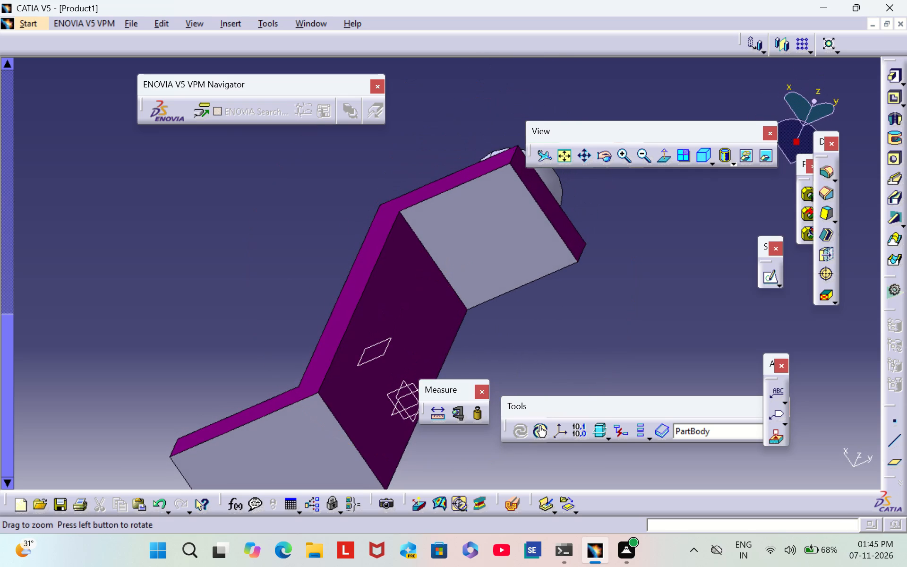
pyautogui.rightClick(475, 219)
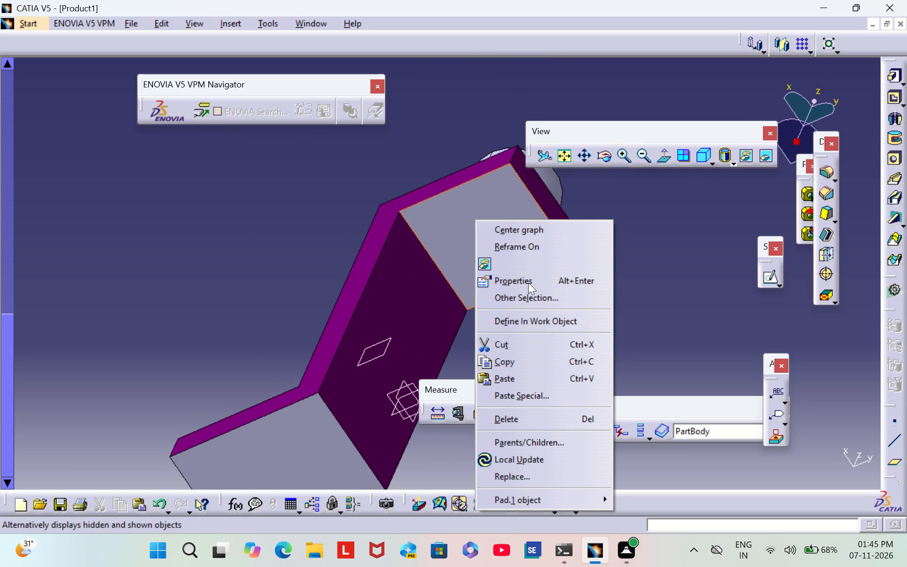
pyautogui.click(528, 283)
pyautogui.click(611, 160)
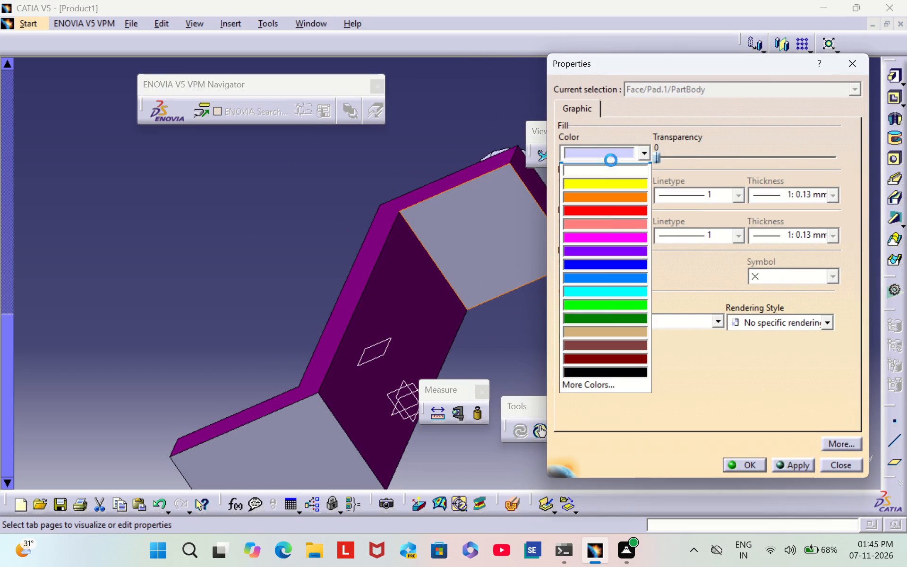
pyautogui.click(610, 392)
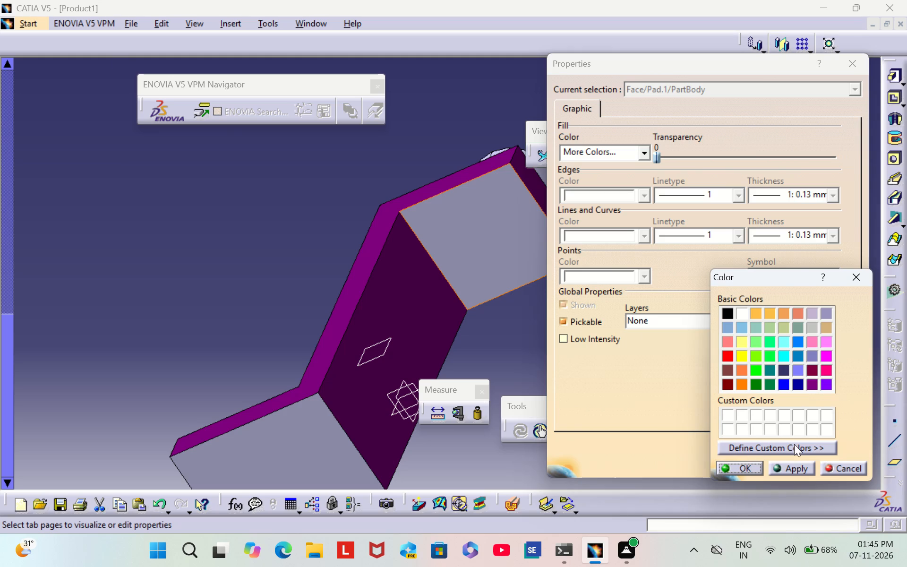
pyautogui.click(811, 385)
pyautogui.click(739, 464)
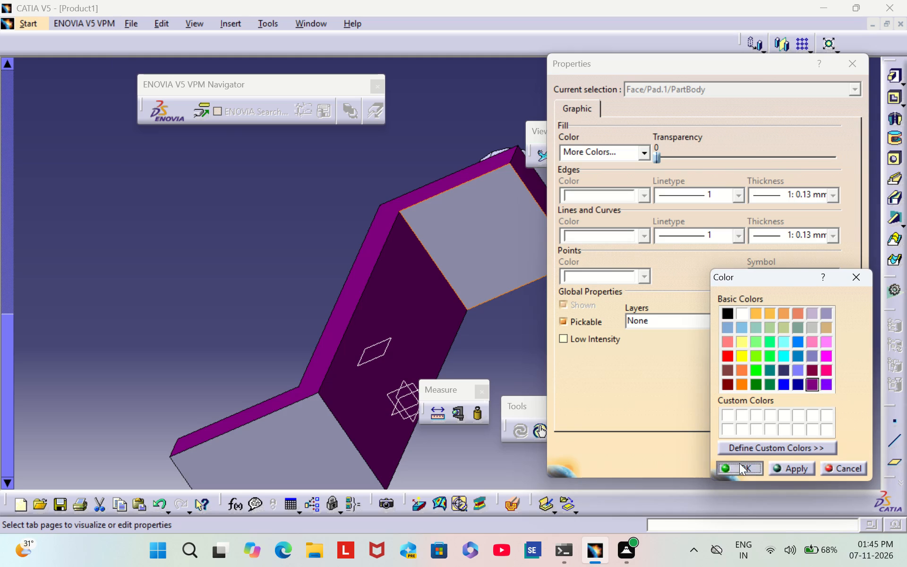
pyautogui.click(738, 468)
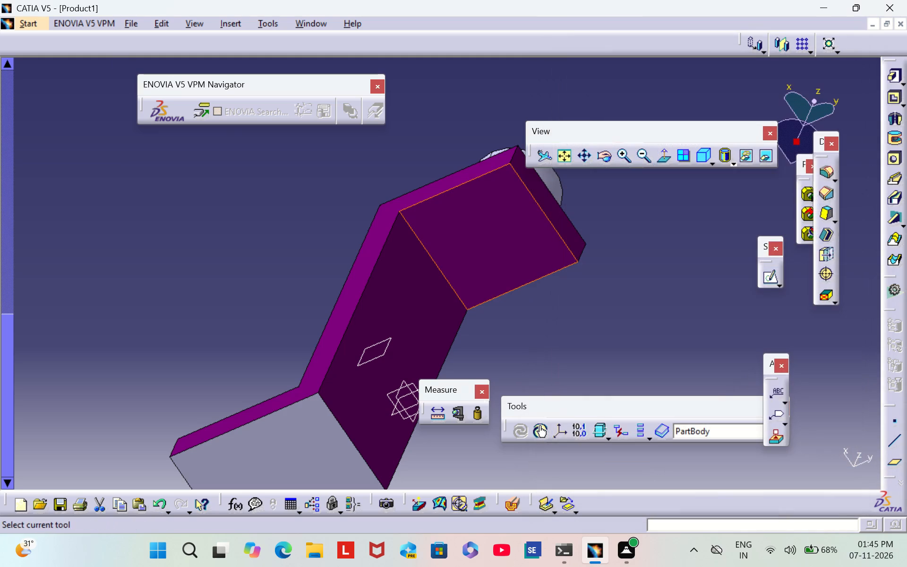
pyautogui.click(635, 328)
# Set the fill colour of the lower flange's underside to the same dark purple.
pyautogui.scroll(-1, 267, 332)
pyautogui.moveTo(265, 332); pyautogui.dragTo(273, 309, button='middle')
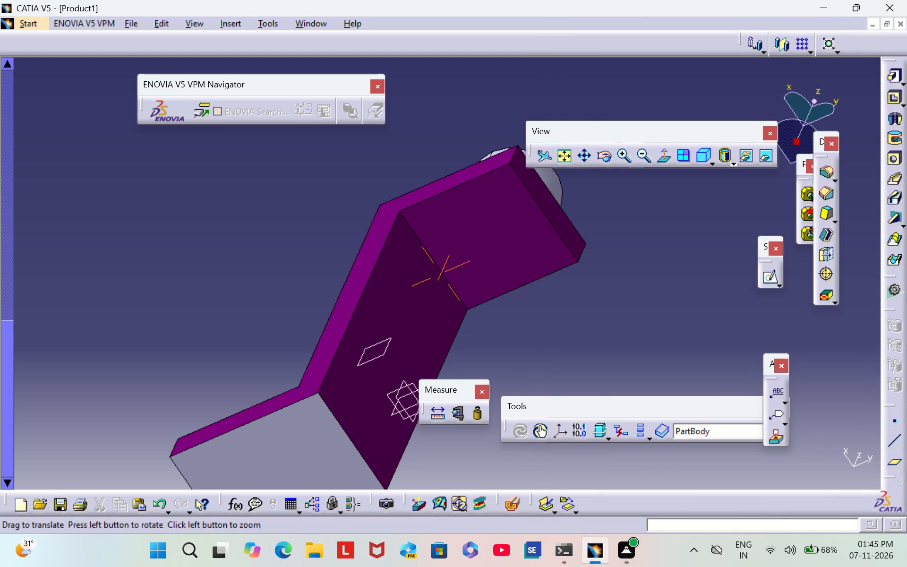
pyautogui.moveTo(273, 309); pyautogui.dragTo(359, 176, button='middle')
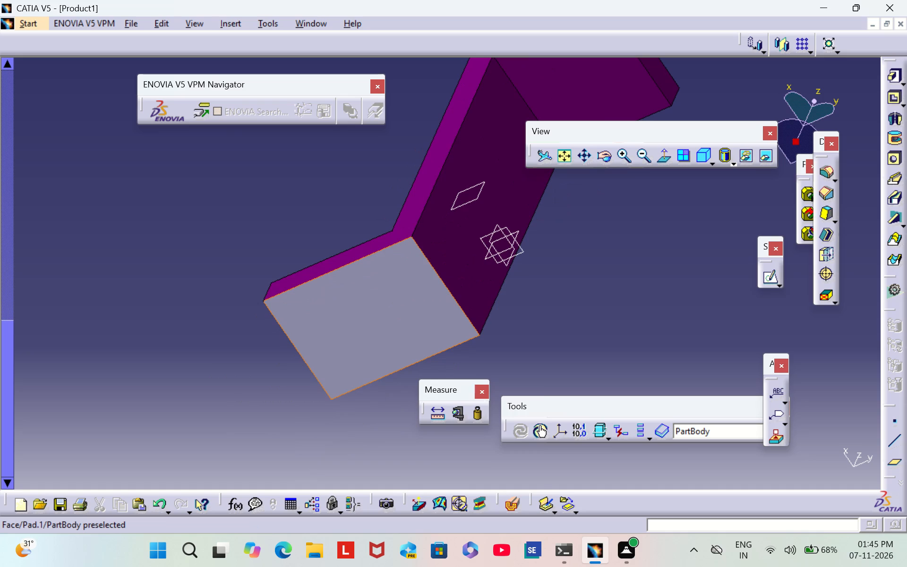
pyautogui.rightClick(402, 282)
pyautogui.click(462, 300)
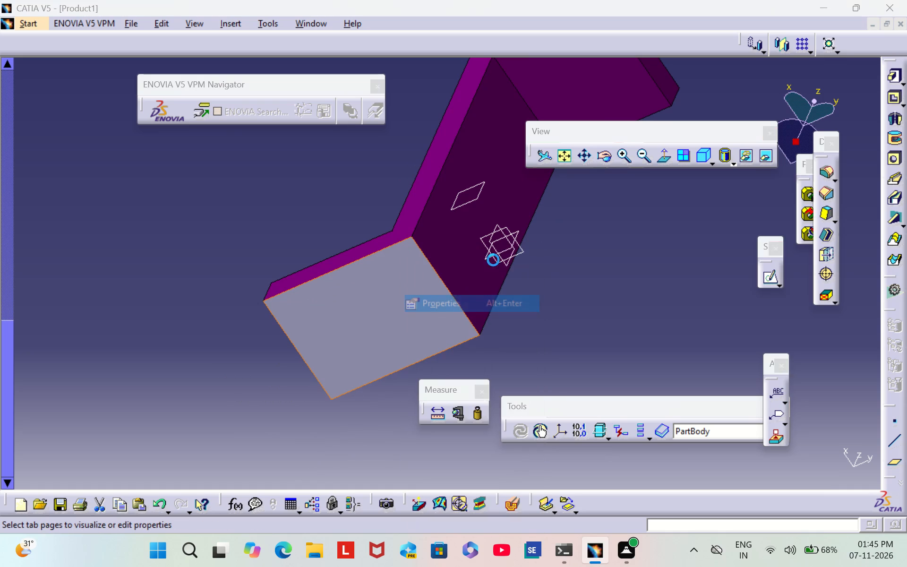
pyautogui.click(588, 158)
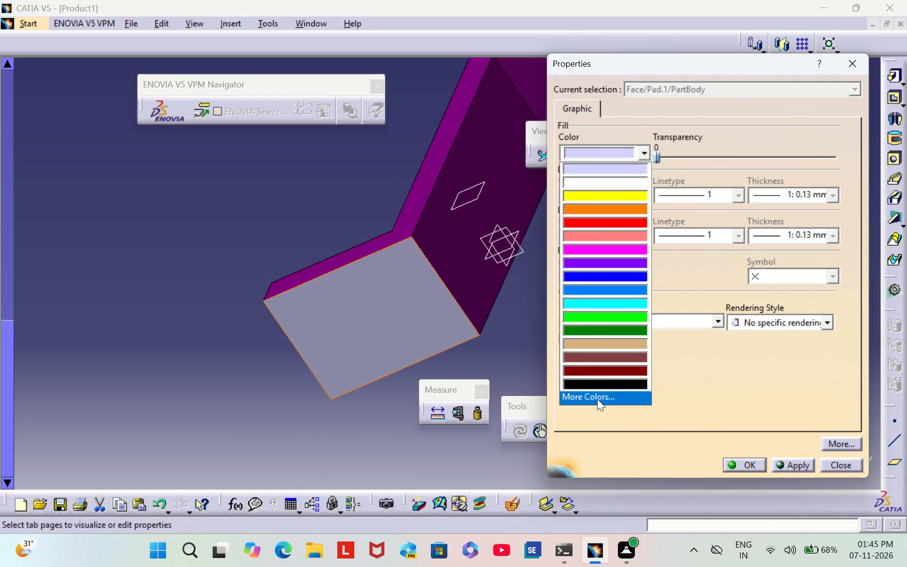
pyautogui.click(598, 399)
pyautogui.click(809, 383)
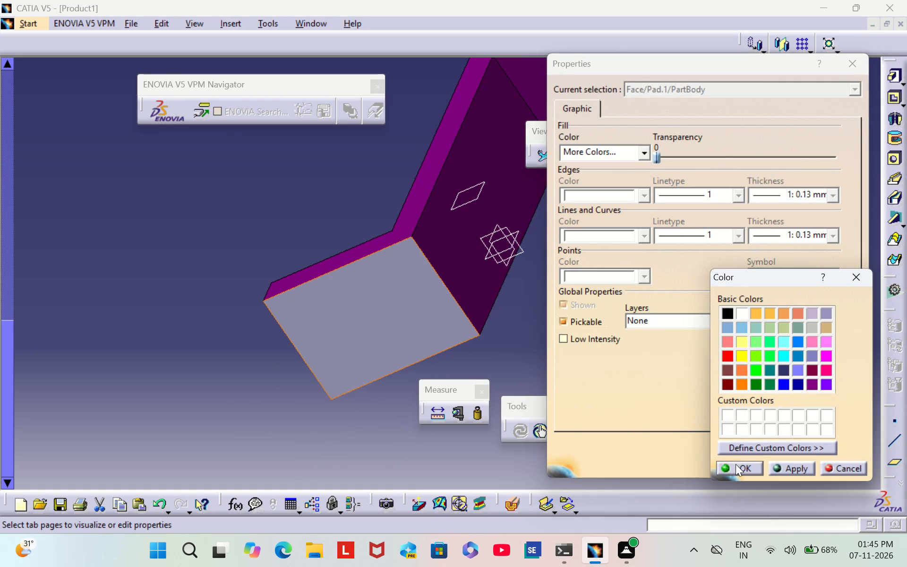
pyautogui.click(739, 463)
pyautogui.click(739, 462)
pyautogui.click(567, 304)
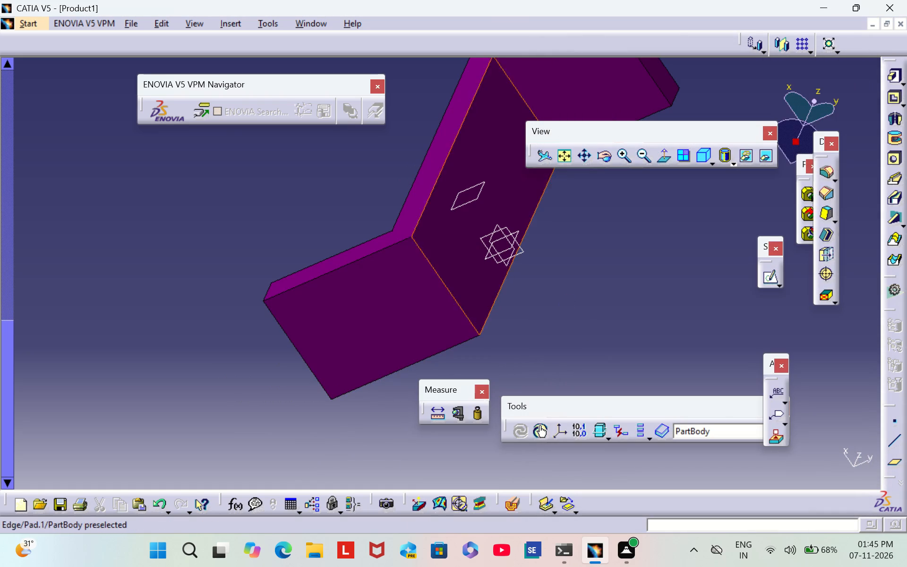
# Set the fill colour of the lower flange's upper face around the rib to the same dark purple.
pyautogui.scroll(-1, 197, 241)
pyautogui.moveTo(197, 241); pyautogui.dragTo(299, 307, button='middle')
pyautogui.moveTo(197, 243); pyautogui.dragTo(299, 307, button='right')
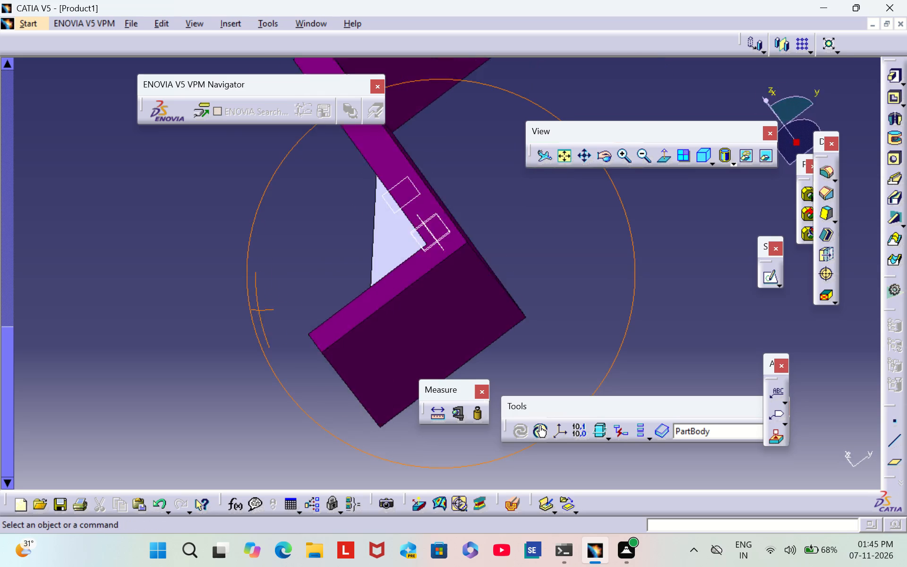
pyautogui.moveTo(299, 307); pyautogui.dragTo(616, 217, button='right')
pyautogui.moveTo(299, 307); pyautogui.dragTo(616, 217, button='middle')
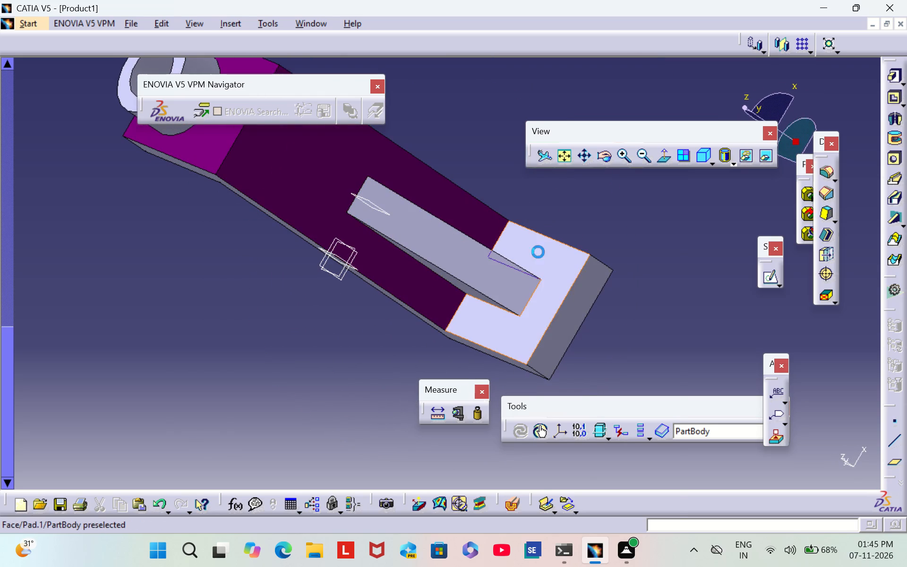
pyautogui.rightClick(538, 252)
pyautogui.click(594, 303)
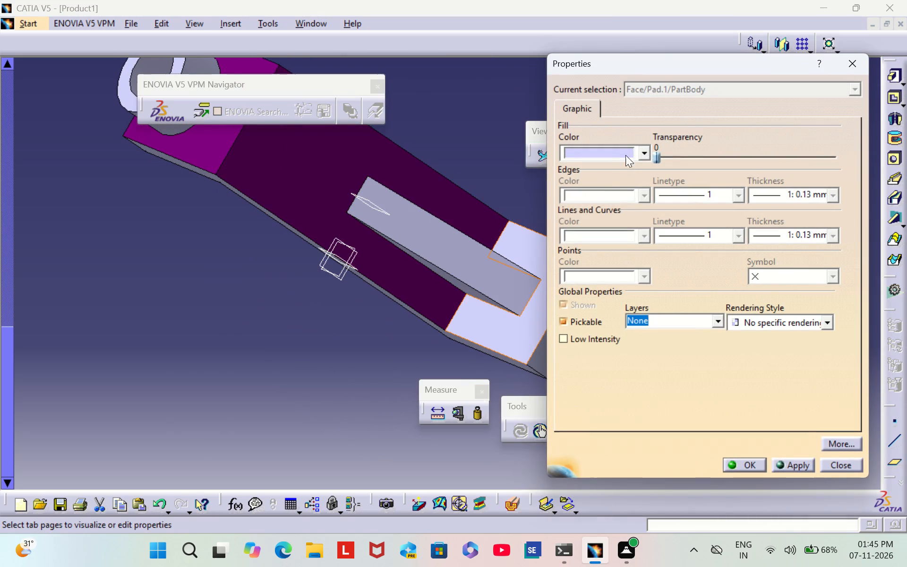
pyautogui.click(626, 152)
pyautogui.click(623, 395)
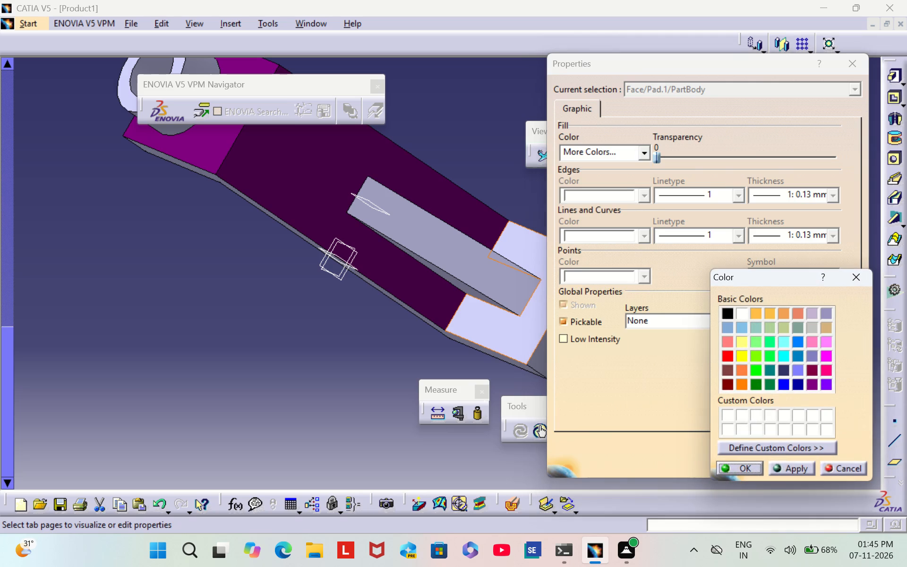
pyautogui.click(813, 383)
pyautogui.click(752, 467)
pyautogui.click(752, 460)
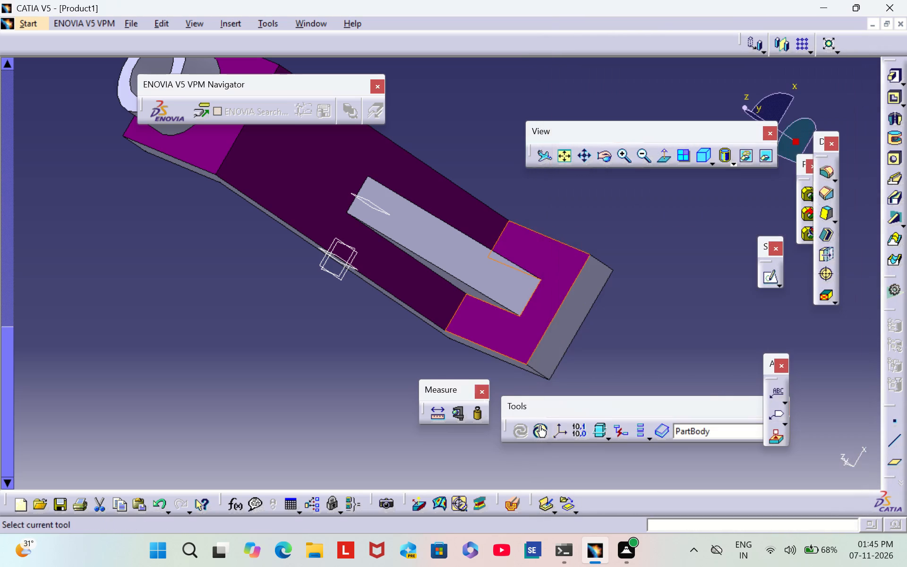
pyautogui.click(711, 307)
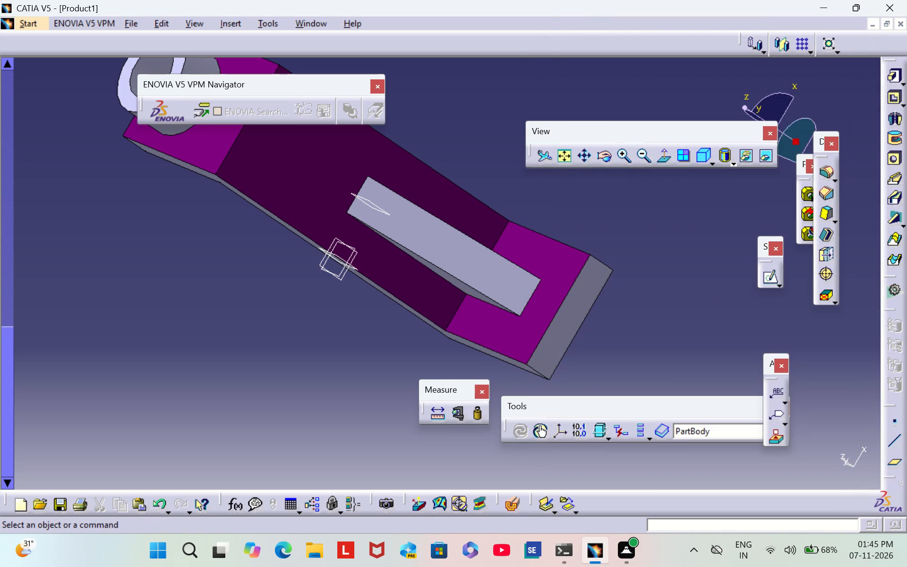
# Set the fill colour of the bracket's Z-shaped side face, beside the triangular rib, to the same dark purple.
pyautogui.scroll(-1, 205, 333)
pyautogui.moveTo(205, 331); pyautogui.dragTo(258, 276, button='right')
pyautogui.middleClick(257, 276)
pyautogui.moveTo(174, 290); pyautogui.dragTo(175, 288, button='middle')
pyautogui.scroll(-1, 174, 288)
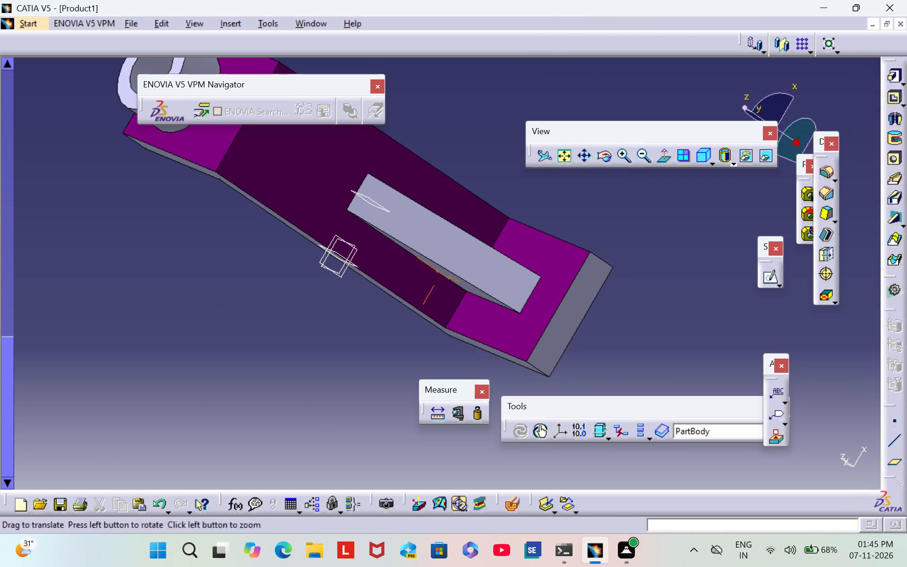
pyautogui.moveTo(175, 288); pyautogui.dragTo(292, 194, button='middle')
pyautogui.moveTo(175, 287); pyautogui.dragTo(292, 194, button='right')
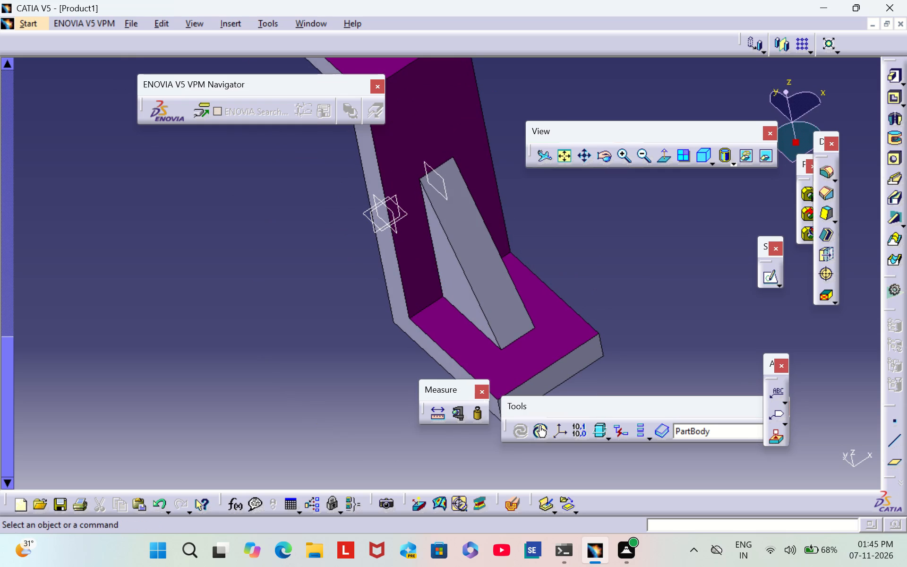
pyautogui.moveTo(188, 418); pyautogui.dragTo(445, 315, button='middle')
pyautogui.moveTo(194, 417); pyautogui.dragTo(445, 315, button='right')
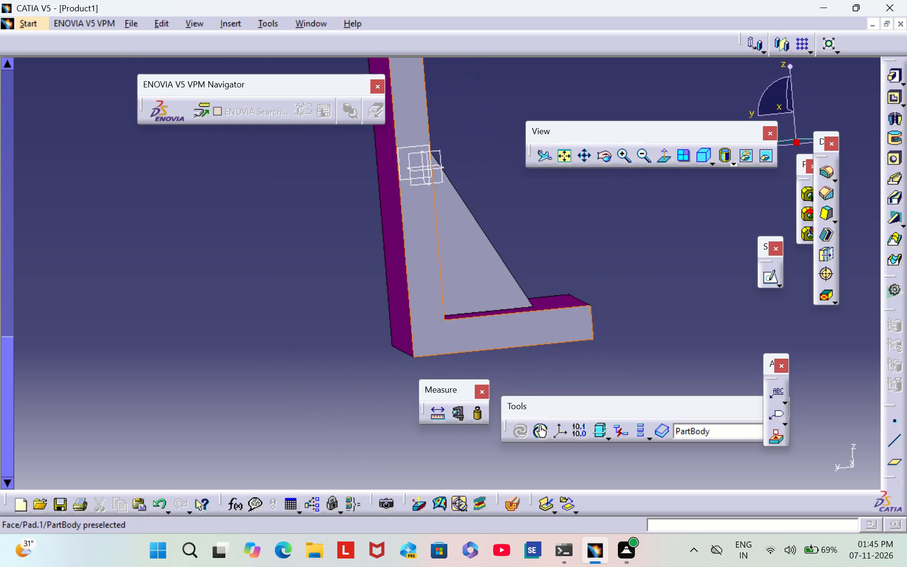
pyautogui.rightClick(421, 286)
pyautogui.click(486, 303)
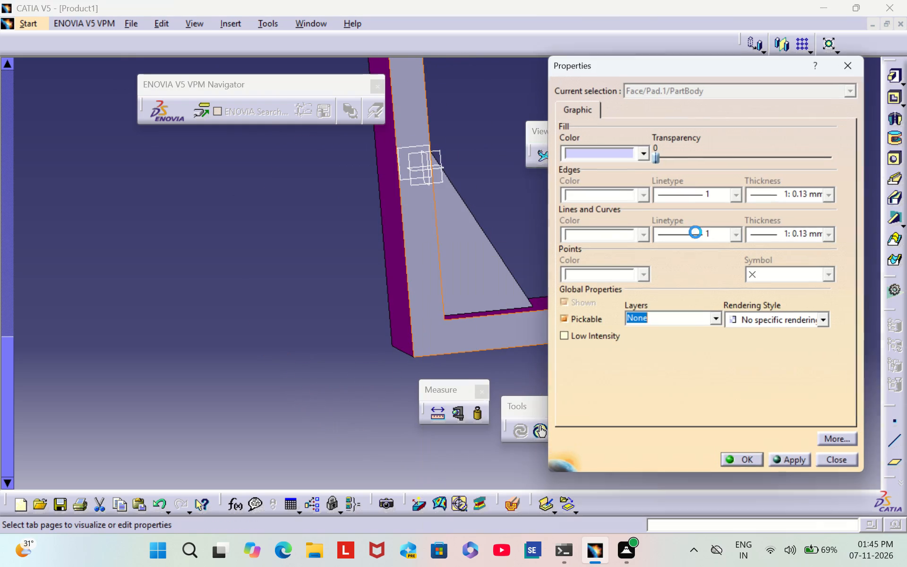
pyautogui.click(639, 154)
pyautogui.click(633, 395)
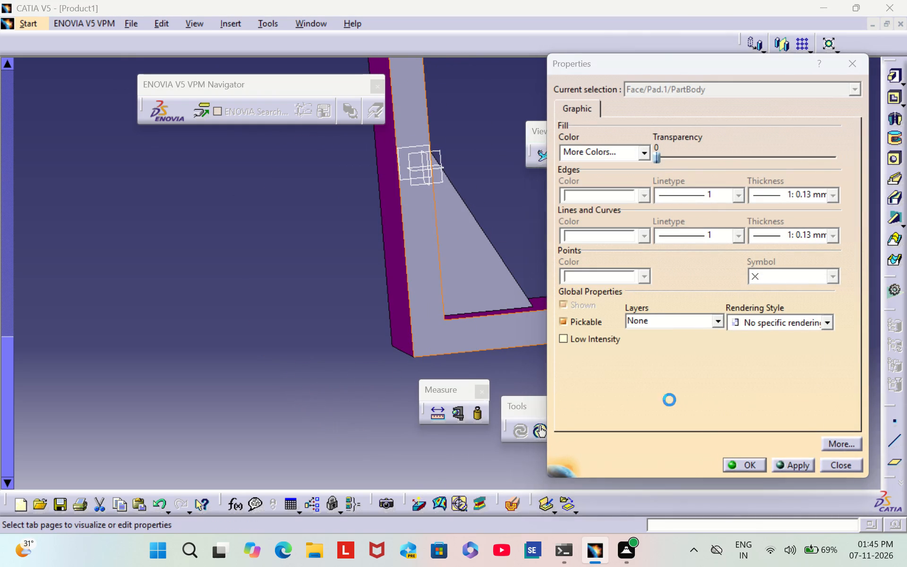
pyautogui.click(811, 384)
pyautogui.click(743, 471)
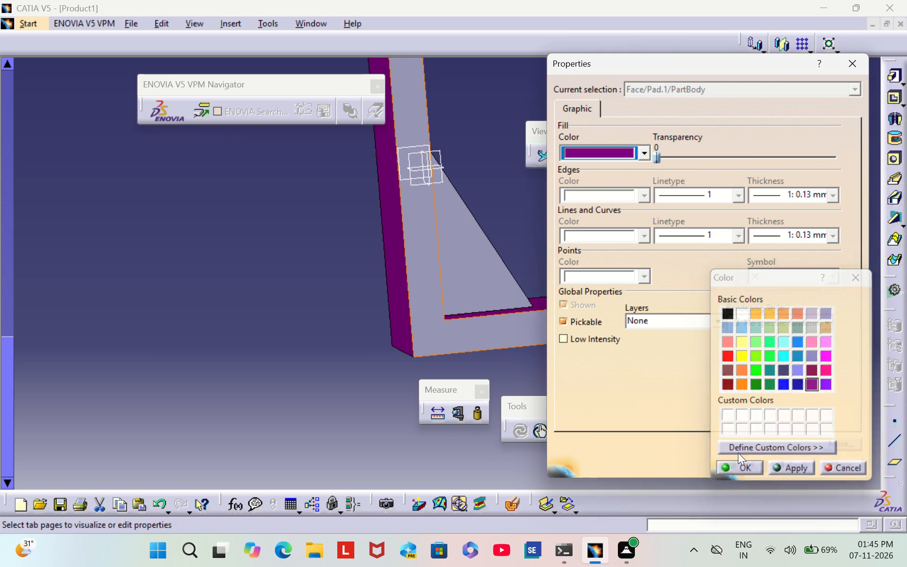
pyautogui.click(749, 466)
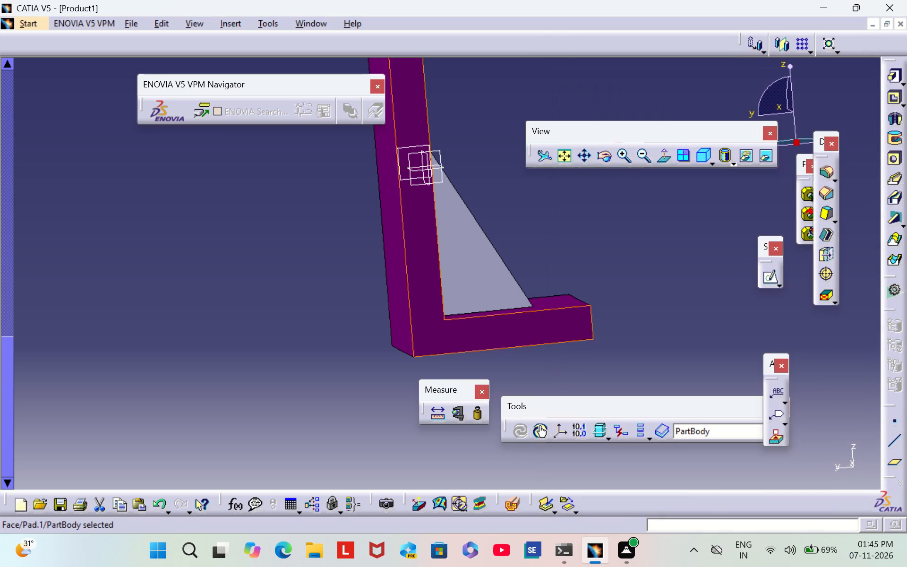
pyautogui.click(676, 327)
# Set the fill colour of the lower flange's narrow end face to the same dark purple.
pyautogui.moveTo(634, 242); pyautogui.dragTo(553, 287, button='middle')
pyautogui.scroll(-1, 634, 242)
pyautogui.moveTo(634, 242); pyautogui.dragTo(553, 287, button='right')
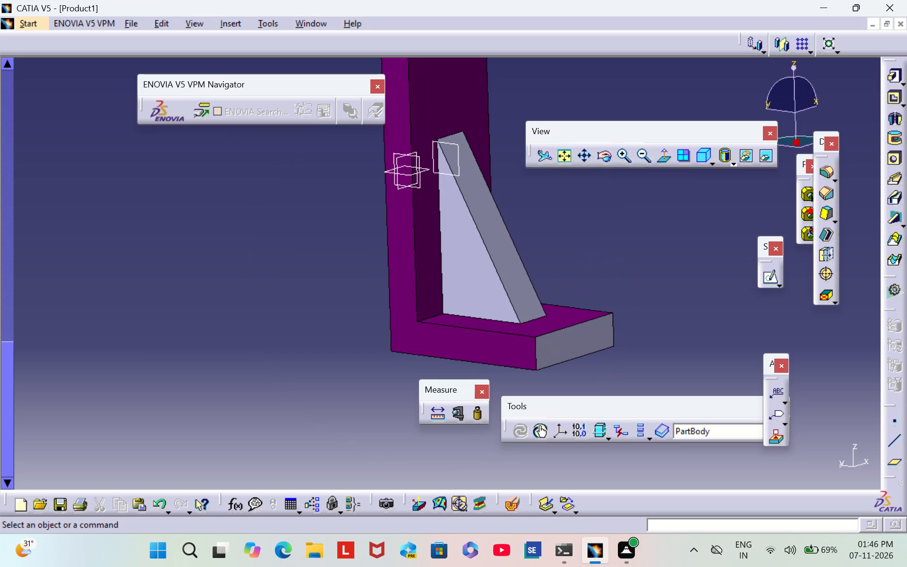
pyautogui.scroll(-1, 662, 310)
pyautogui.moveTo(663, 309); pyautogui.dragTo(505, 256, button='middle')
pyautogui.moveTo(663, 309); pyautogui.dragTo(505, 256, button='right')
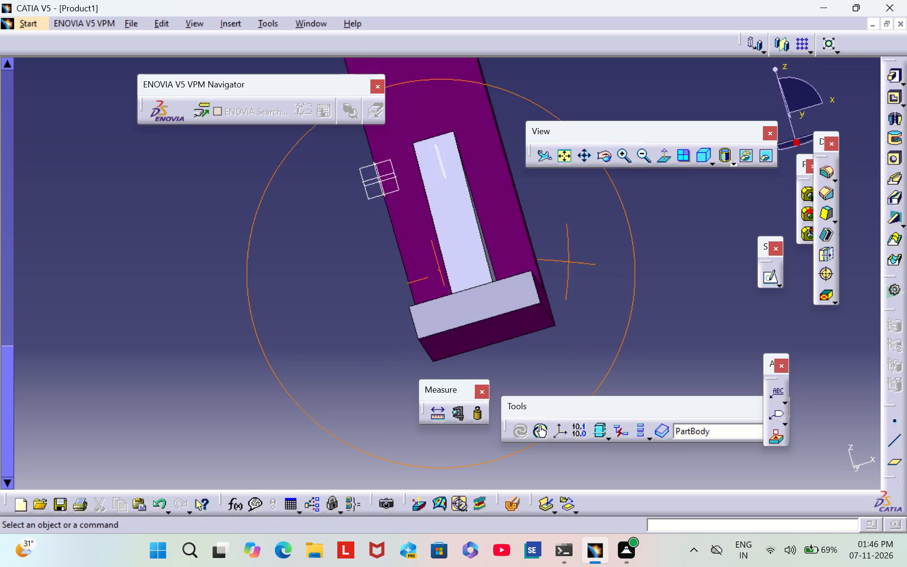
pyautogui.moveTo(505, 256); pyautogui.dragTo(493, 257, button='middle')
pyautogui.moveTo(505, 256); pyautogui.dragTo(492, 257, button='right')
pyautogui.rightClick(469, 301)
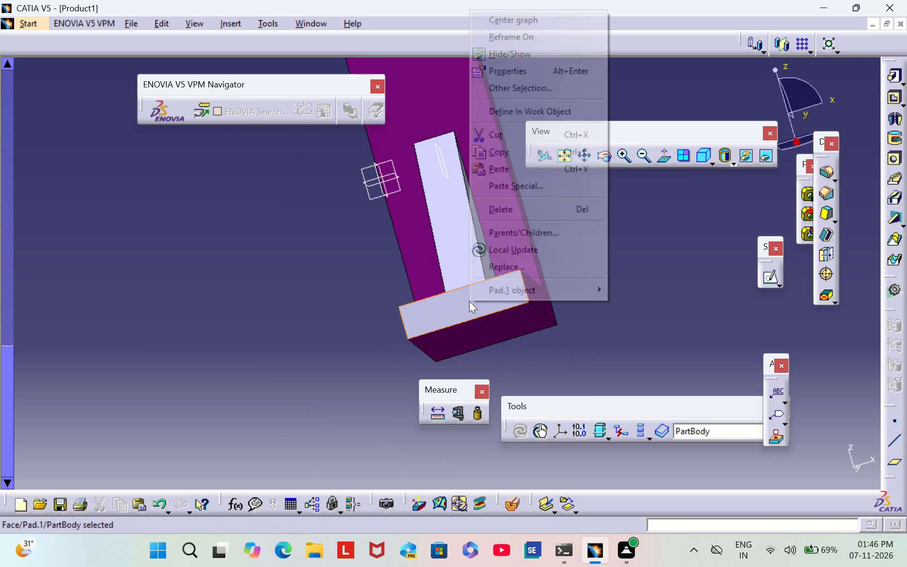
pyautogui.click(519, 74)
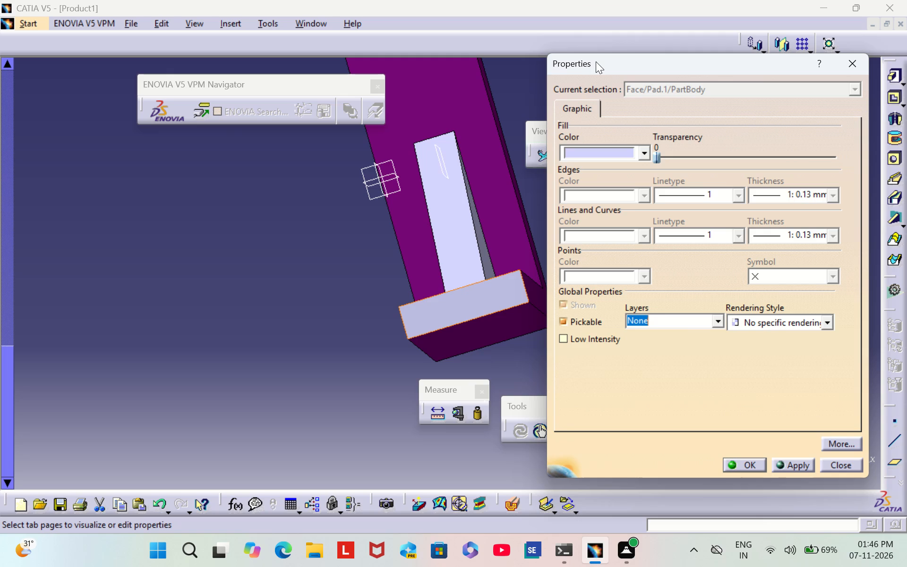
pyautogui.click(616, 154)
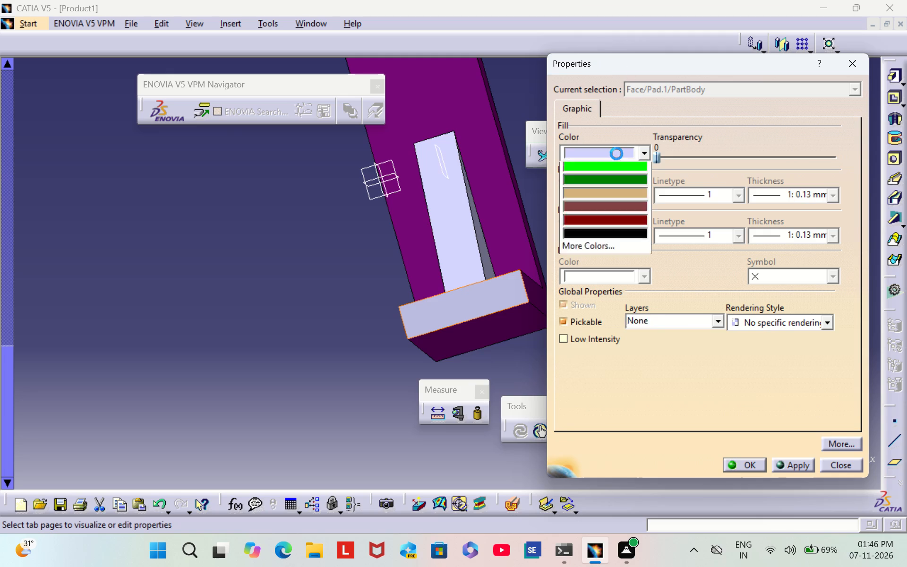
pyautogui.click(613, 395)
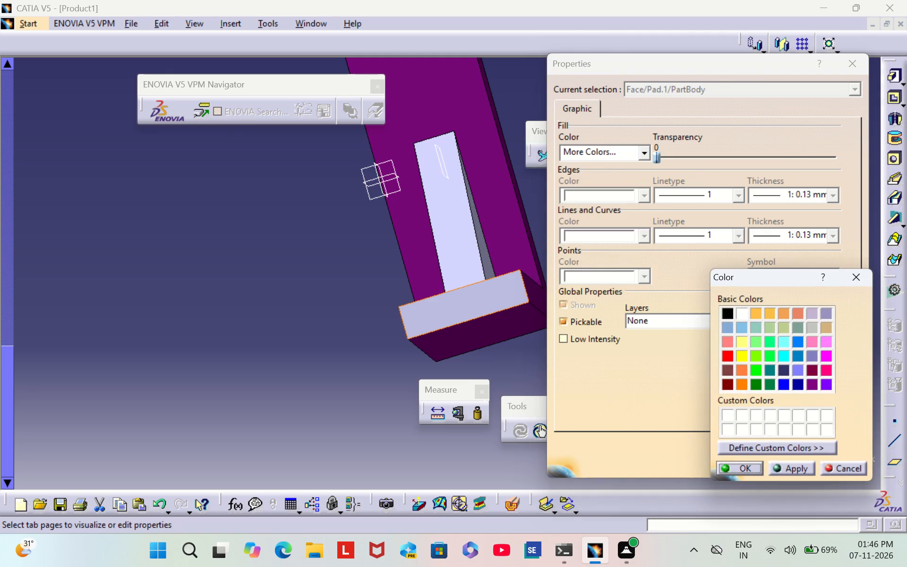
pyautogui.click(812, 386)
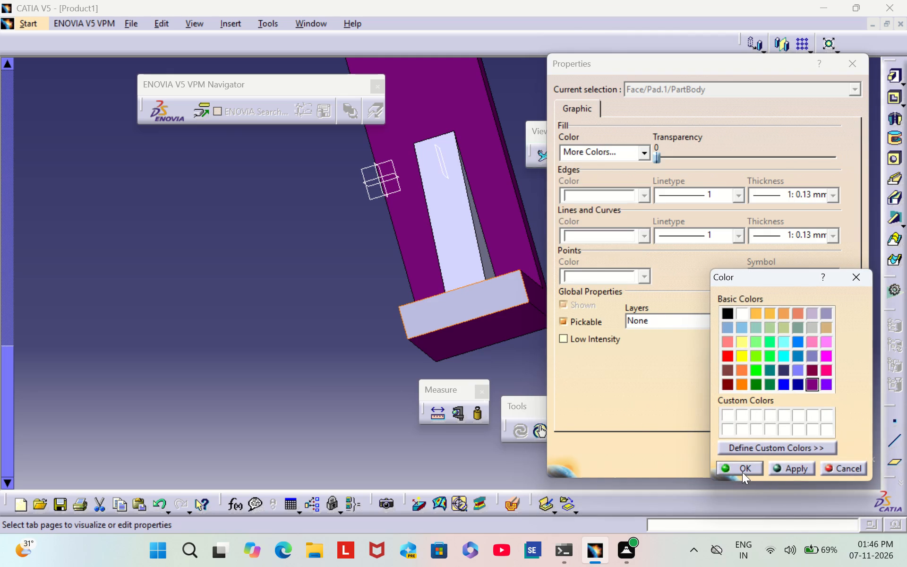
pyautogui.click(742, 471)
pyautogui.click(744, 462)
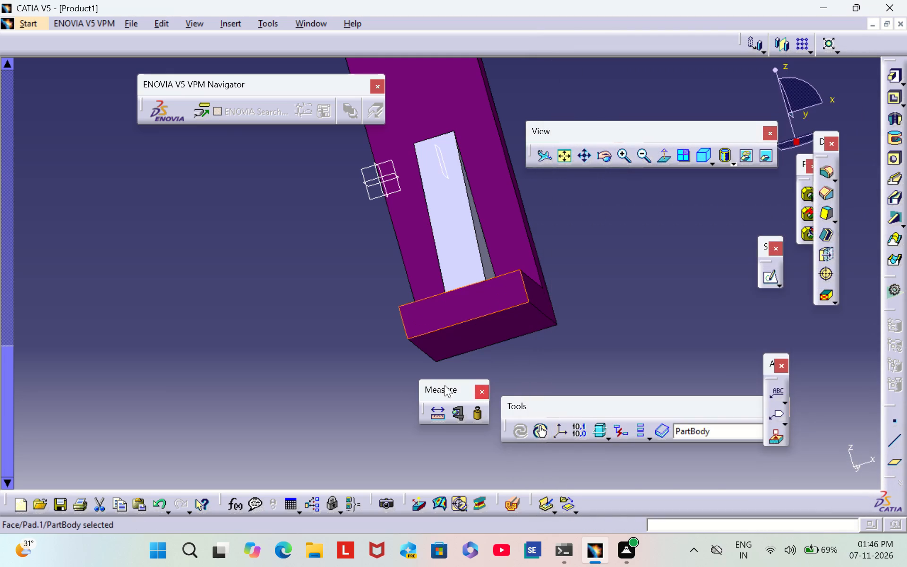
pyautogui.click(210, 319)
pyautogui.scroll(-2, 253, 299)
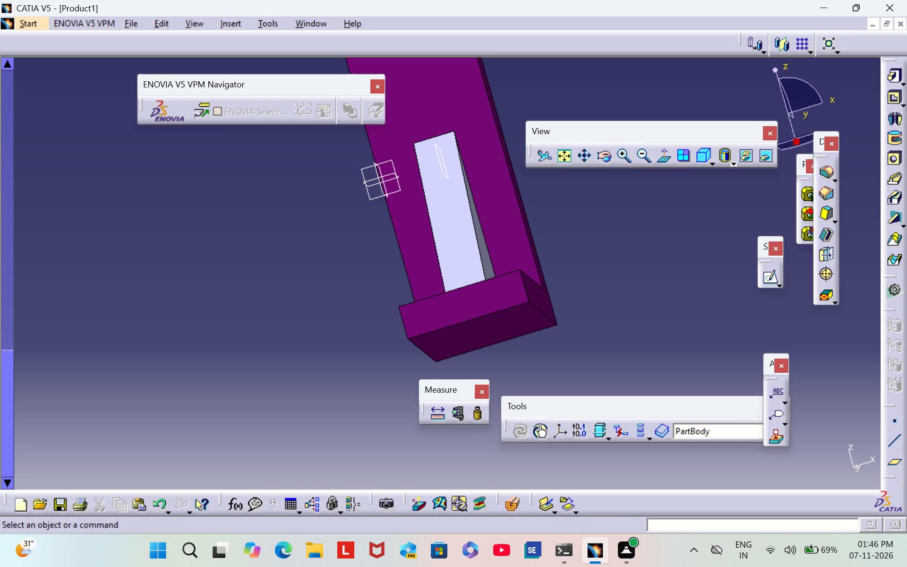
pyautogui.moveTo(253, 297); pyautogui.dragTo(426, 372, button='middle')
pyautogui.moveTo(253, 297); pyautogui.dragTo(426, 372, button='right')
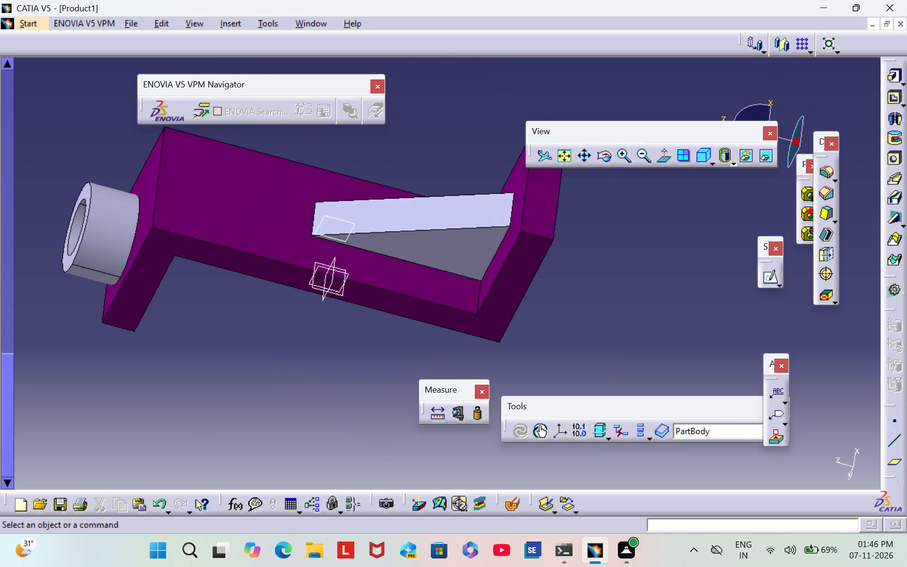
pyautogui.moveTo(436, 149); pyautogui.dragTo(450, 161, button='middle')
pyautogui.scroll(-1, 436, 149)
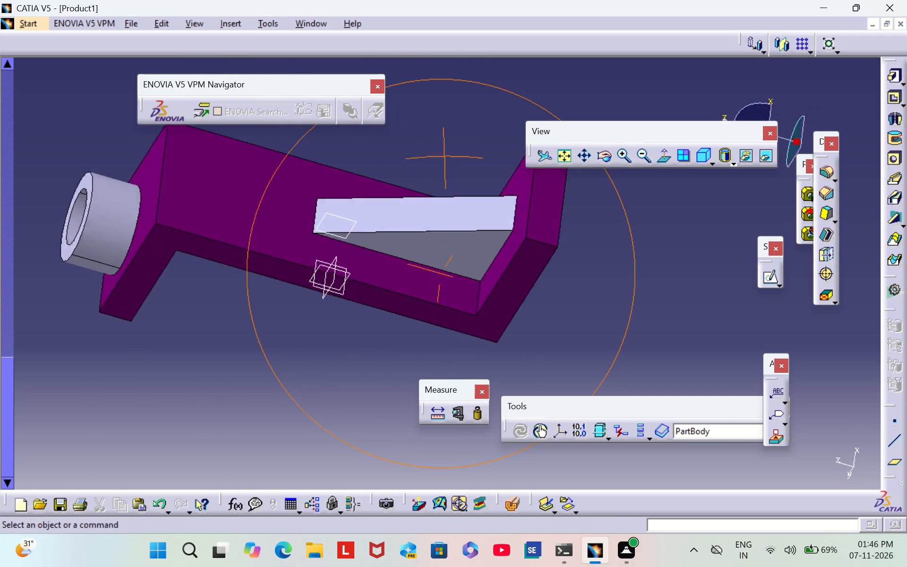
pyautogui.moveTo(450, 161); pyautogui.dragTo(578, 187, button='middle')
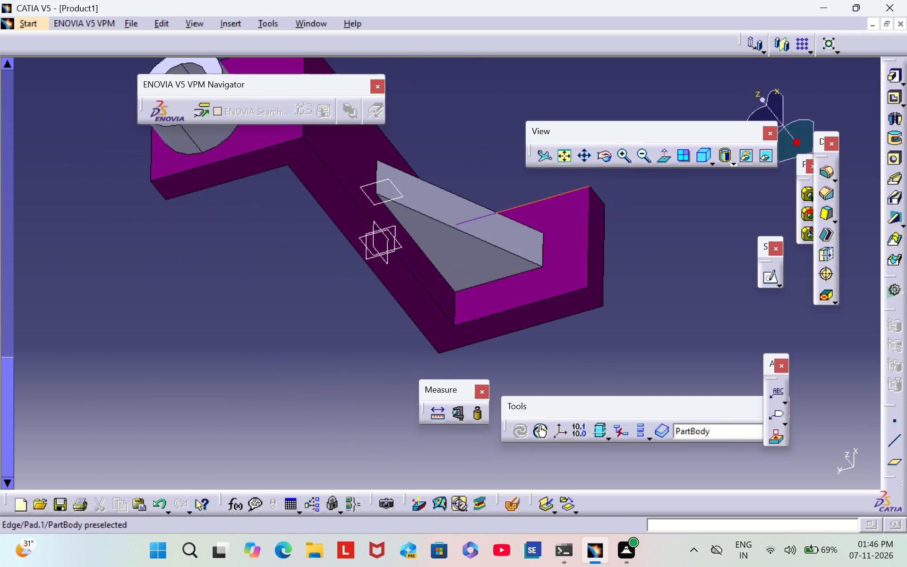
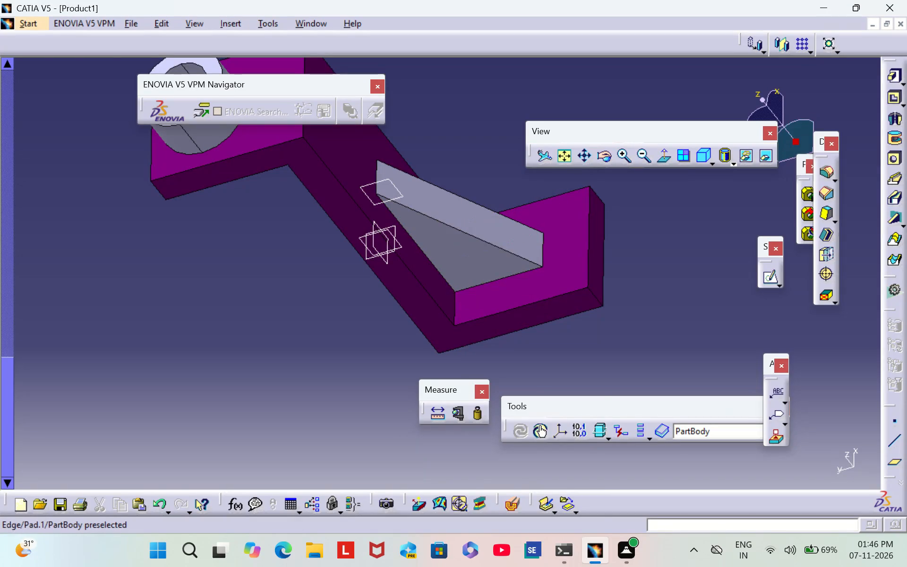
# Set the fill colour of the triangular rib's first triangular side face to the same dark purple as the bracket.
pyautogui.rightClick(465, 260)
pyautogui.click(528, 301)
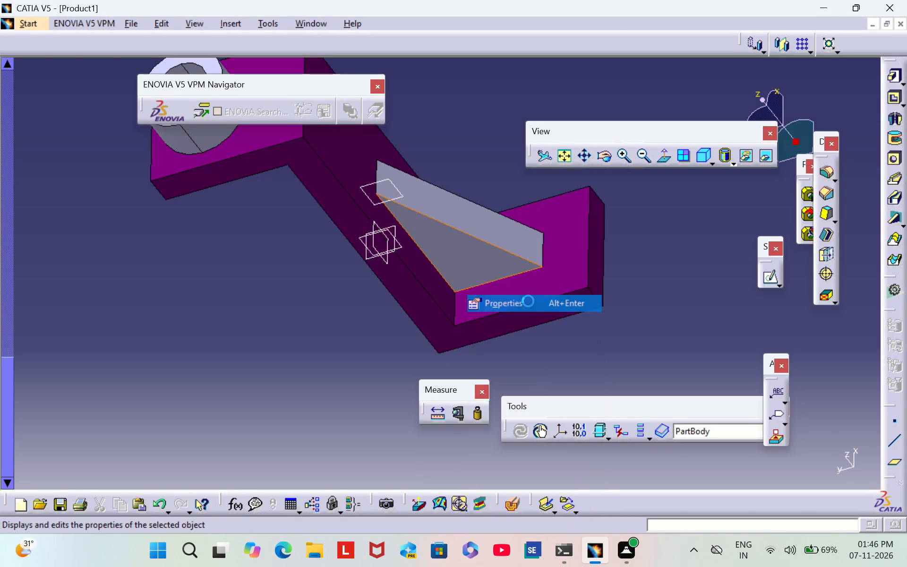
pyautogui.click(637, 151)
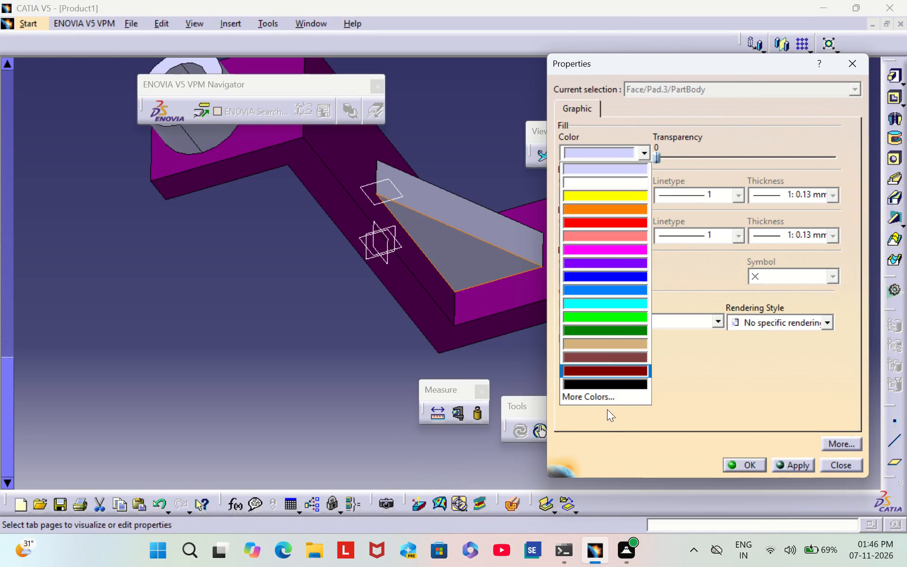
pyautogui.click(607, 396)
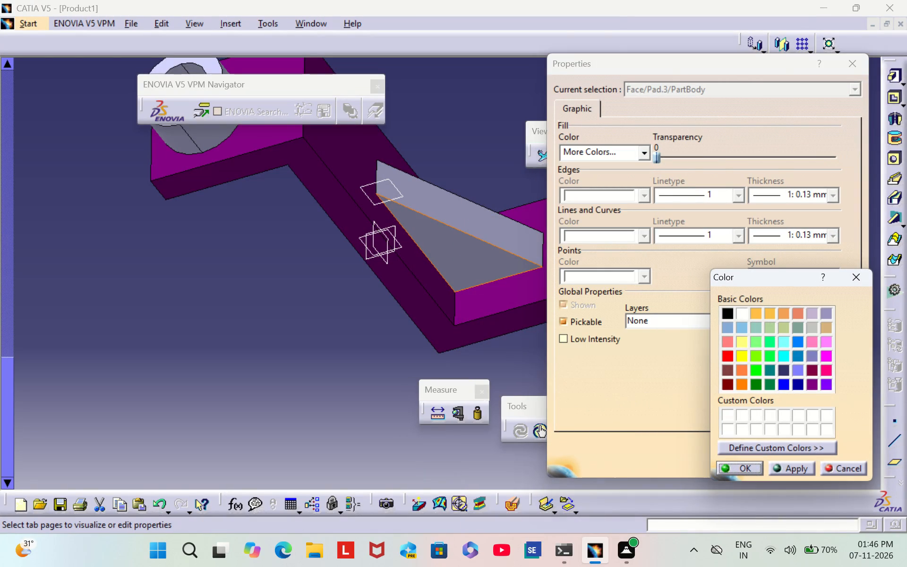
pyautogui.click(813, 379)
pyautogui.click(750, 471)
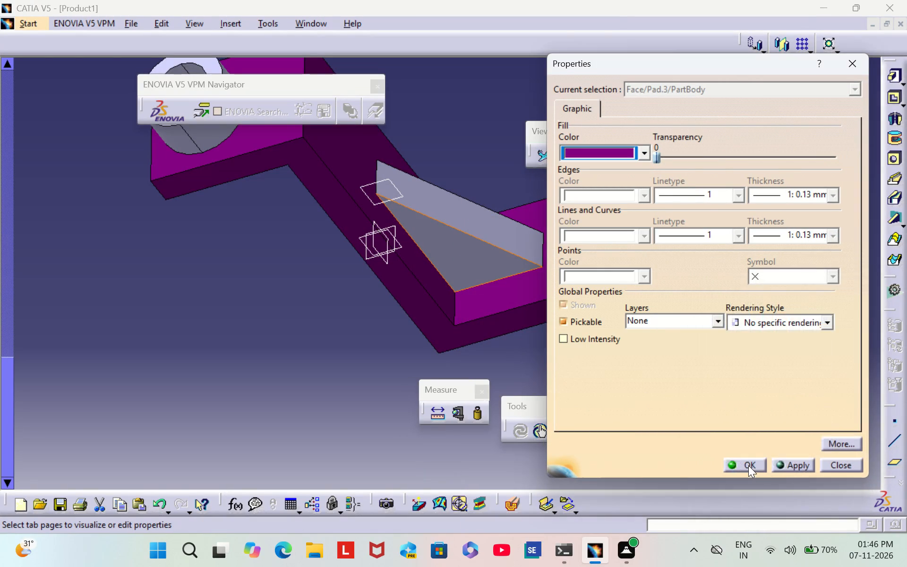
pyautogui.click(748, 465)
pyautogui.click(250, 363)
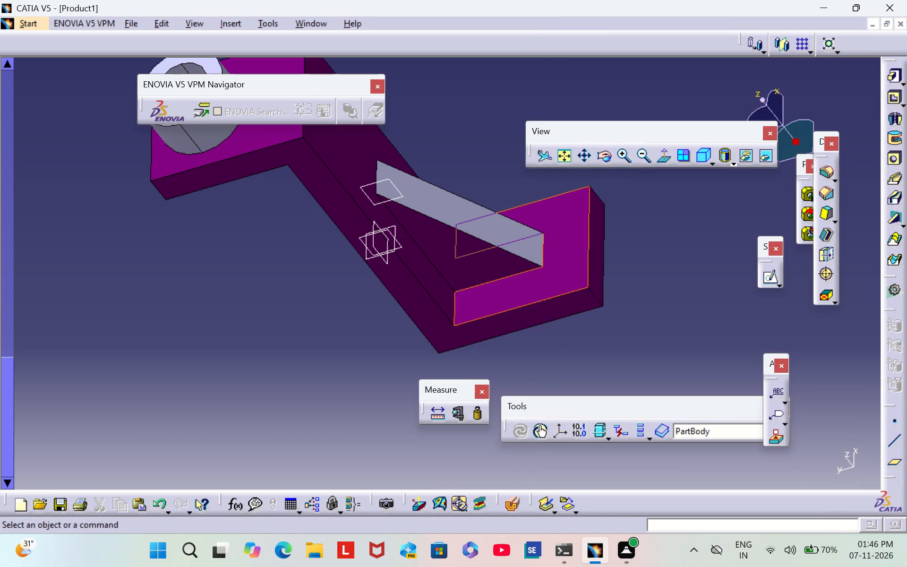
# Set the fill colour of the rib's opposite triangular side face to the same dark purple.
pyautogui.scroll(-1, 542, 285)
pyautogui.moveTo(542, 285); pyautogui.dragTo(264, 445, button='middle')
pyautogui.moveTo(542, 285); pyautogui.dragTo(264, 445, button='right')
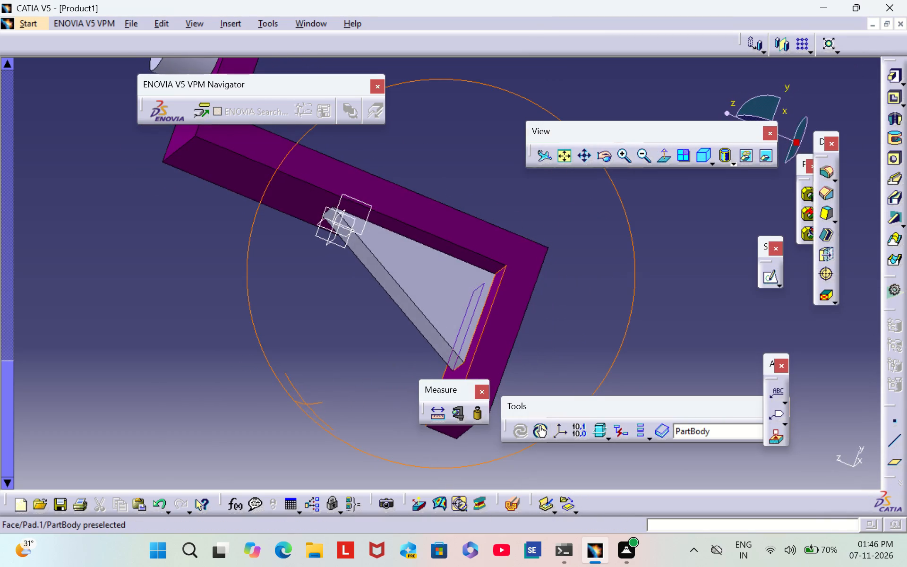
pyautogui.moveTo(264, 445); pyautogui.dragTo(261, 447, button='right')
pyautogui.moveTo(264, 445); pyautogui.dragTo(261, 447, button='middle')
pyautogui.rightClick(450, 289)
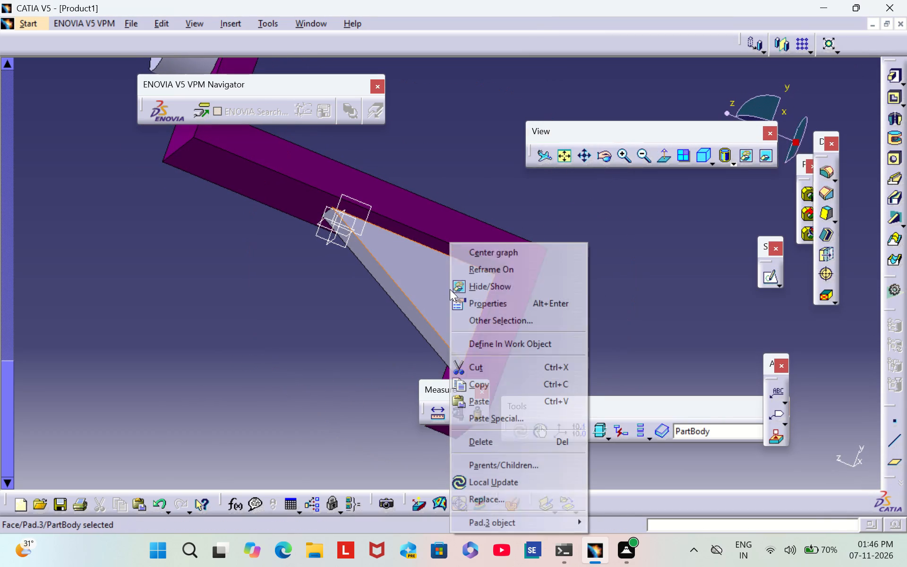
pyautogui.click(524, 303)
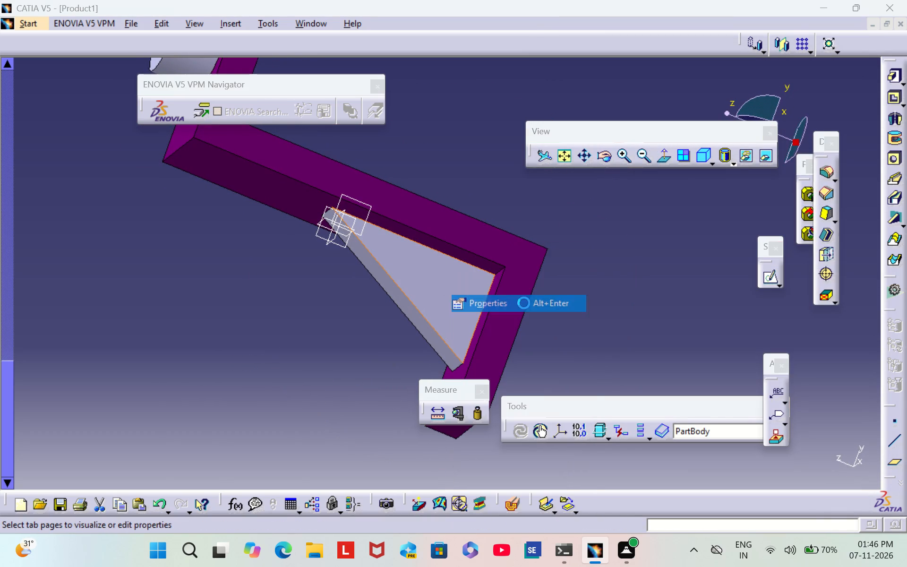
pyautogui.click(619, 158)
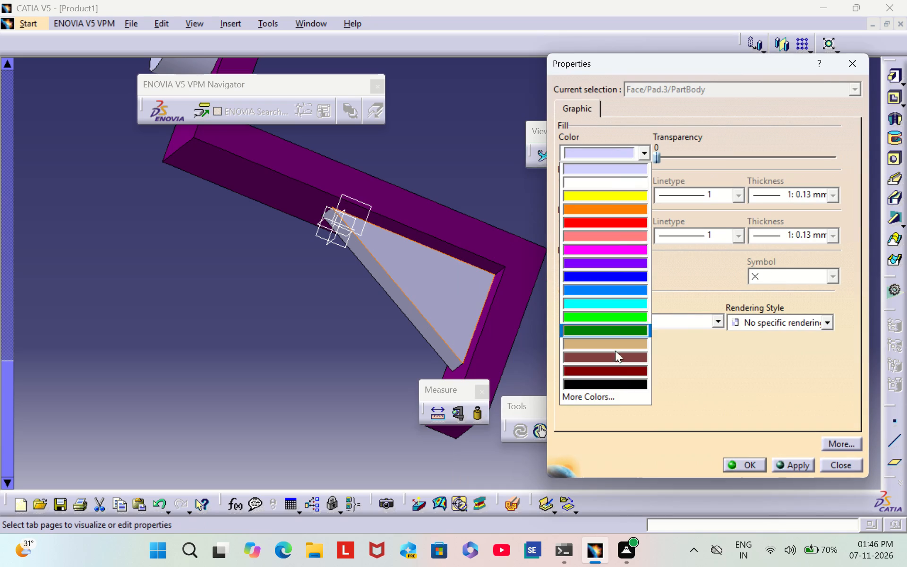
pyautogui.click(615, 393)
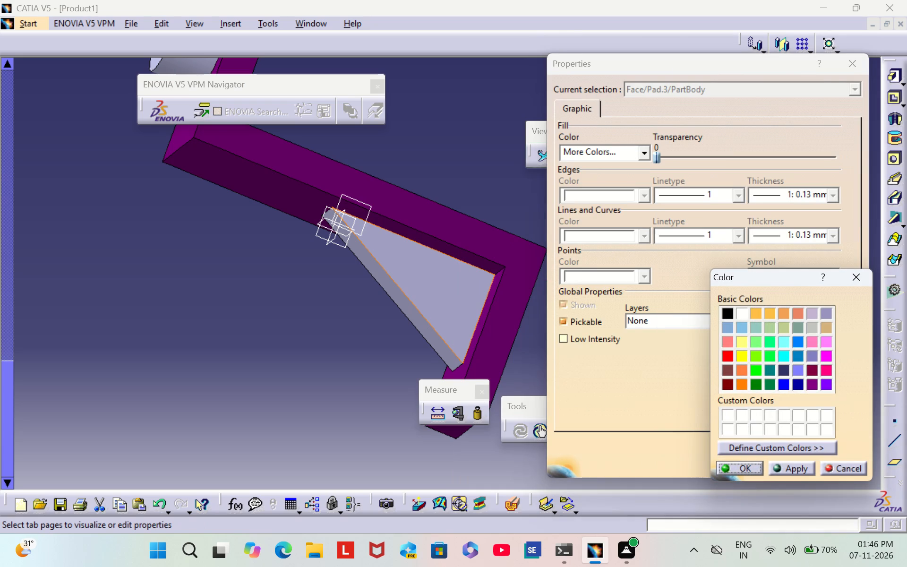
pyautogui.click(812, 382)
pyautogui.click(743, 471)
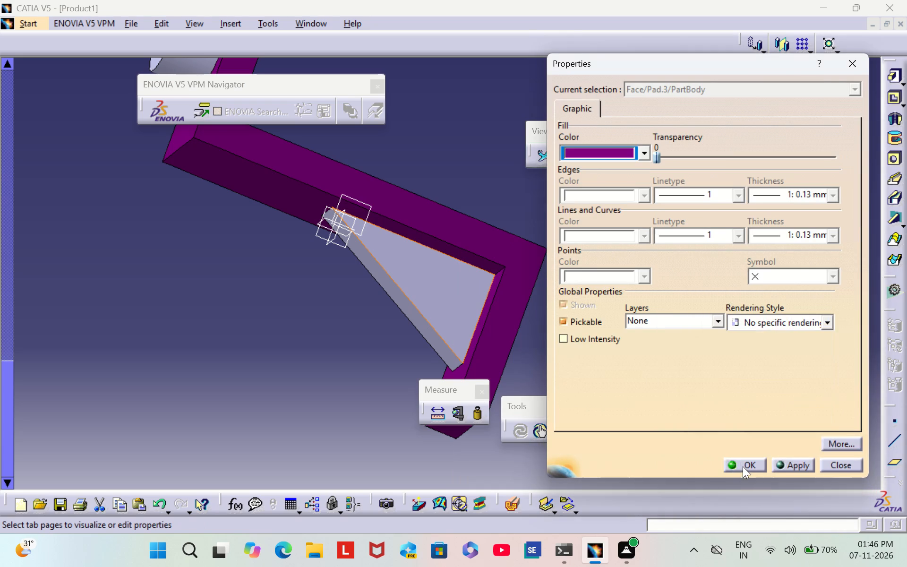
pyautogui.click(743, 465)
pyautogui.click(355, 376)
# Set the fill colour of the rib's sloped rectangular face to the same dark purple.
pyautogui.scroll(-2, 355, 366)
pyautogui.moveTo(355, 366); pyautogui.dragTo(489, 284, button='middle')
pyautogui.moveTo(381, 347); pyautogui.dragTo(489, 284, button='right')
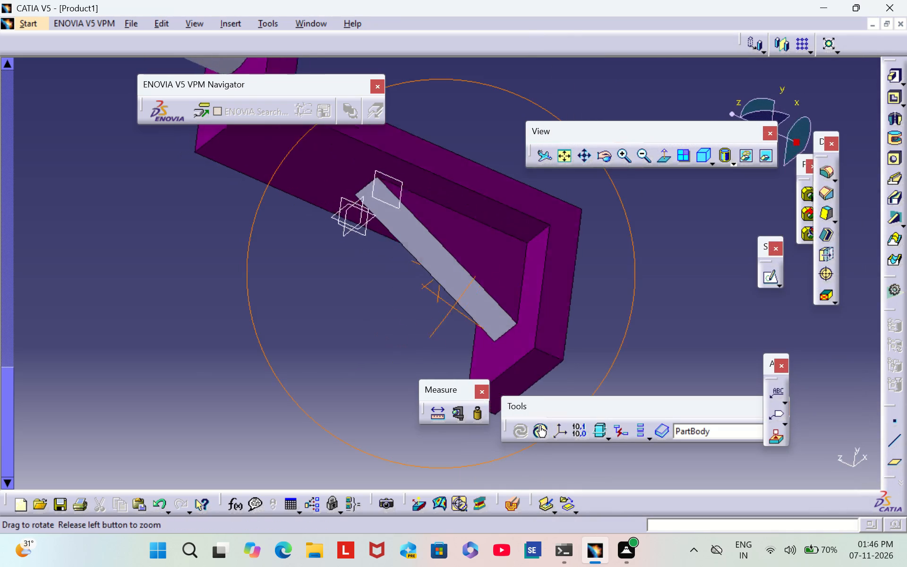
pyautogui.moveTo(489, 284); pyautogui.dragTo(505, 274, button='right')
pyautogui.moveTo(489, 284); pyautogui.dragTo(505, 274, button='middle')
pyautogui.scroll(1, 505, 274)
pyautogui.rightClick(453, 258)
pyautogui.click(484, 305)
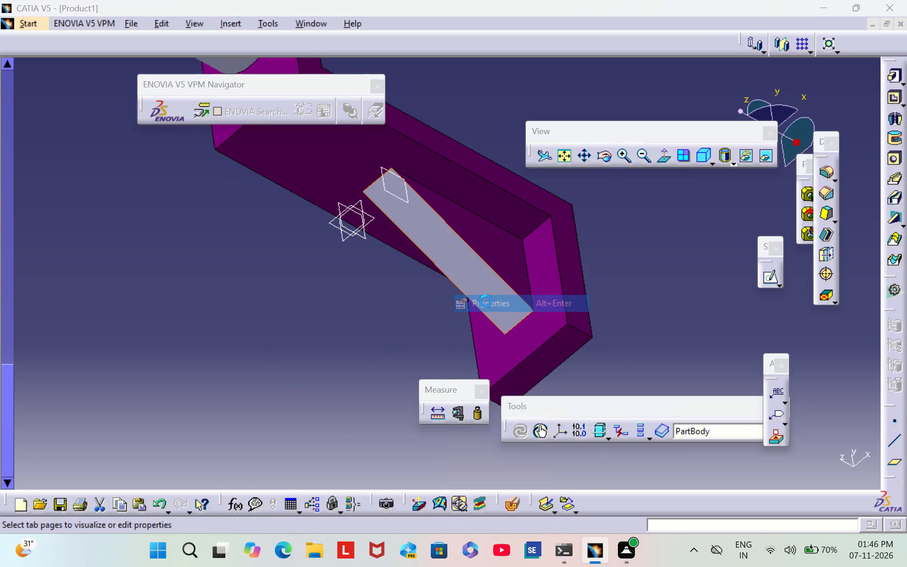
pyautogui.click(612, 155)
pyautogui.click(620, 395)
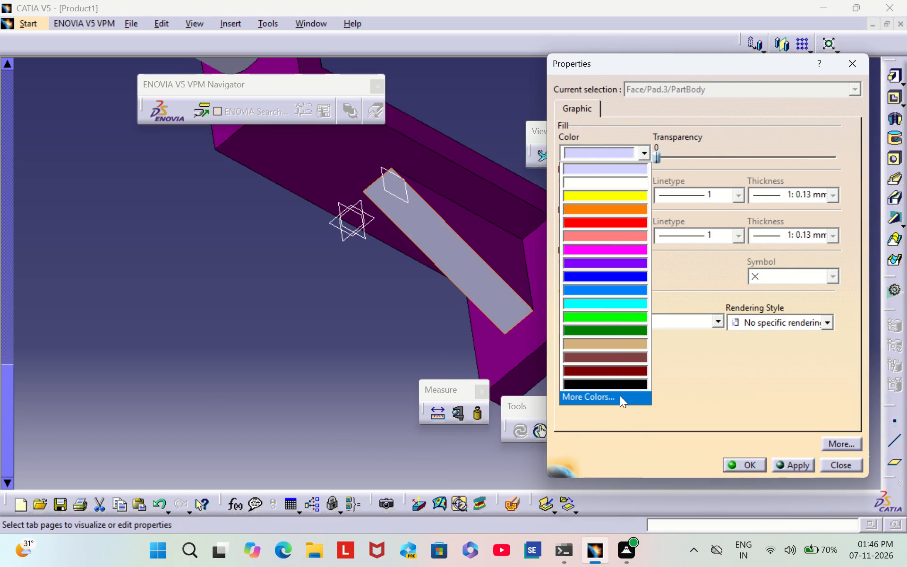
pyautogui.click(813, 390)
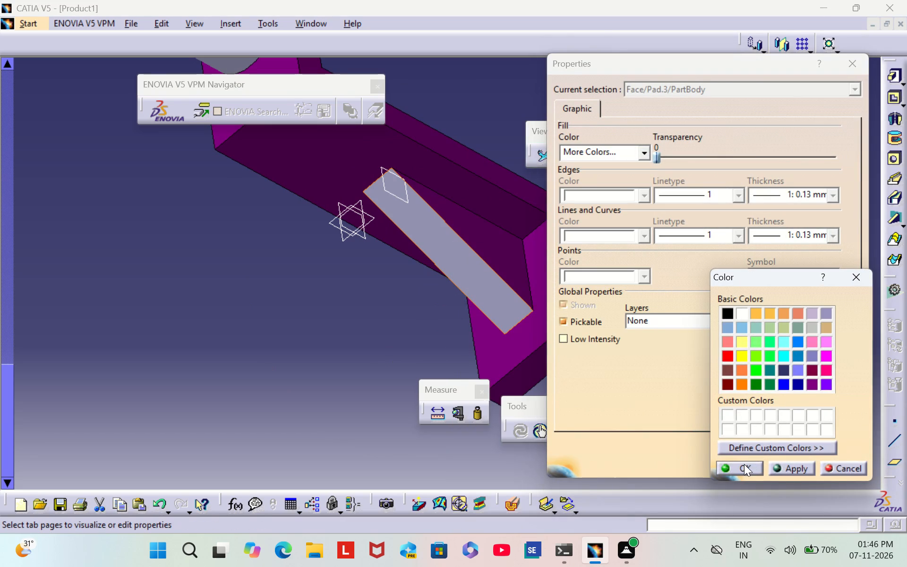
pyautogui.click(744, 464)
pyautogui.click(739, 464)
pyautogui.click(230, 331)
# Set the fill colour of the circular upper-flange face inside the ring boss's bore to the same dark purple.
pyautogui.scroll(-2, 231, 325)
pyautogui.moveTo(231, 324); pyautogui.dragTo(253, 343, button='middle')
pyautogui.moveTo(231, 324); pyautogui.dragTo(253, 343, button='right')
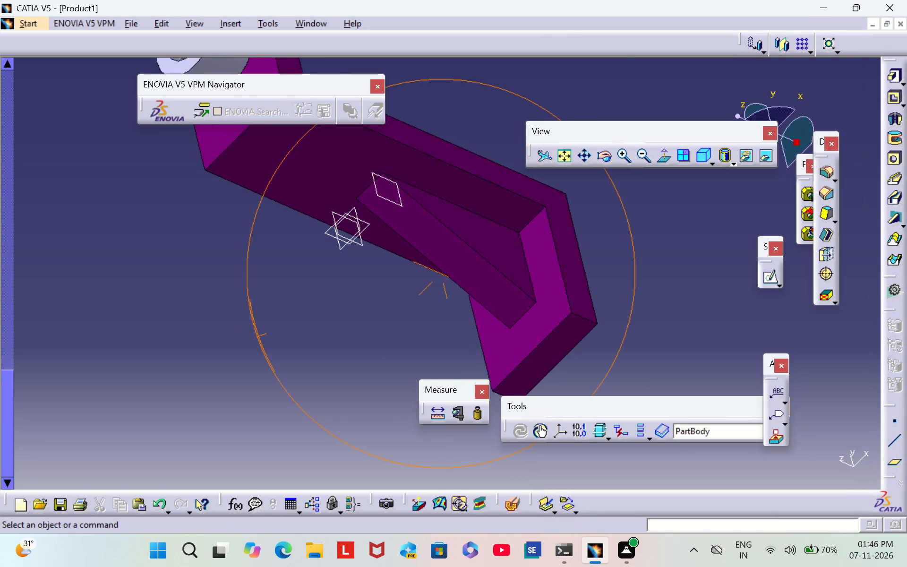
pyautogui.moveTo(253, 343); pyautogui.dragTo(369, 367, button='right')
pyautogui.moveTo(253, 343); pyautogui.dragTo(369, 367, button='middle')
pyautogui.moveTo(208, 262); pyautogui.dragTo(367, 430, button='middle')
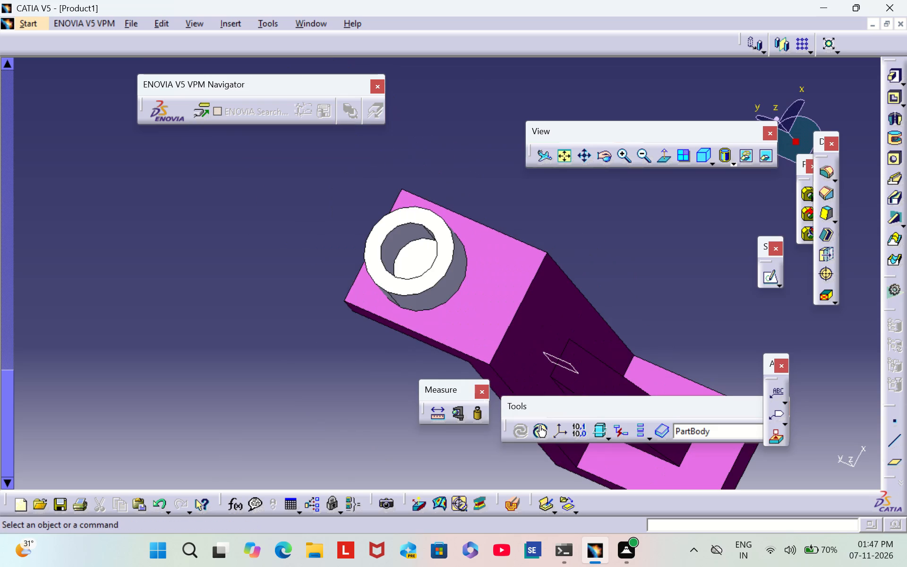
pyautogui.rightClick(414, 246)
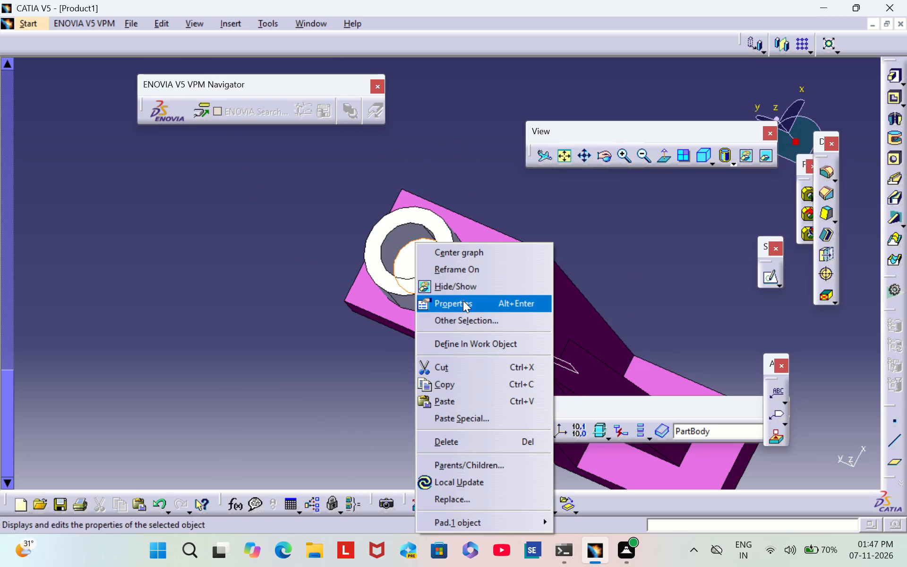
pyautogui.click(463, 301)
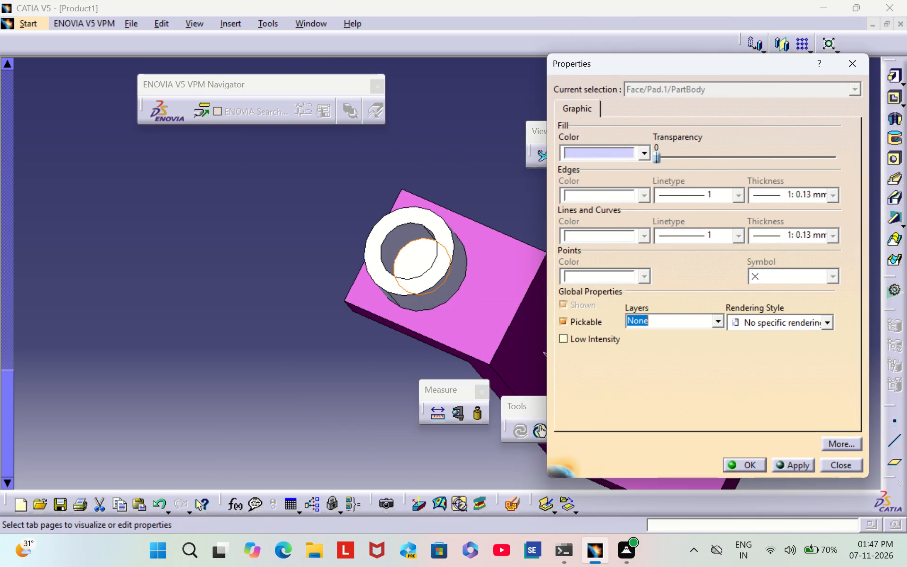
pyautogui.click(610, 153)
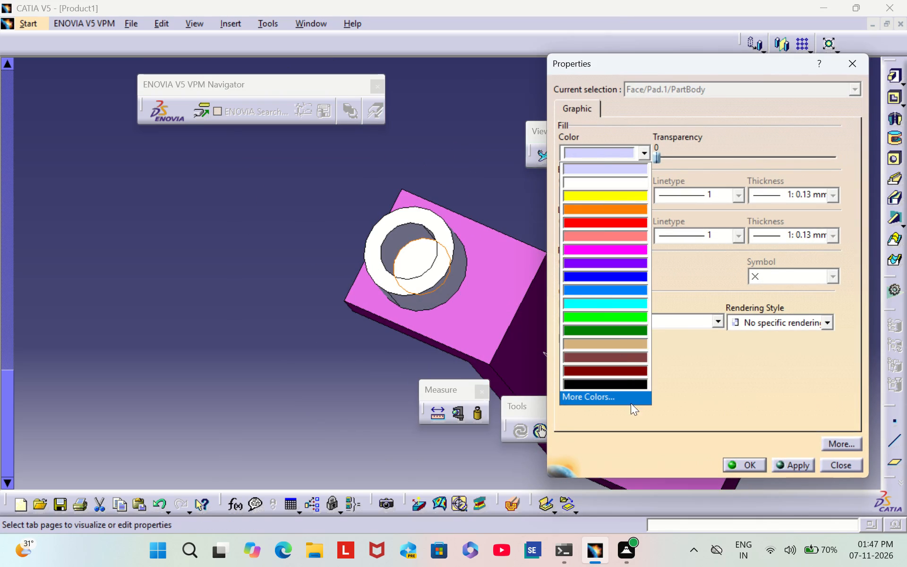
pyautogui.click(631, 403)
pyautogui.click(807, 387)
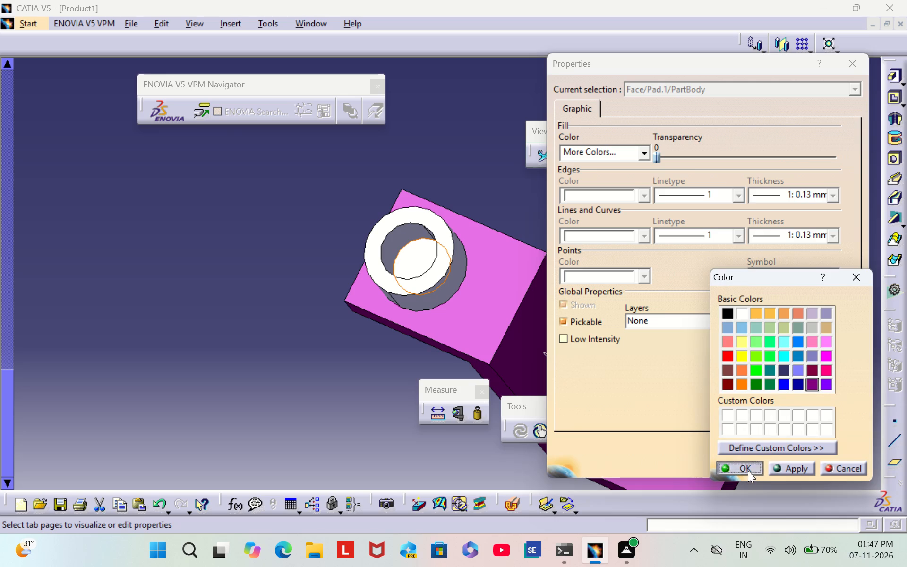
pyautogui.click(748, 471)
pyautogui.click(750, 465)
pyautogui.click(293, 332)
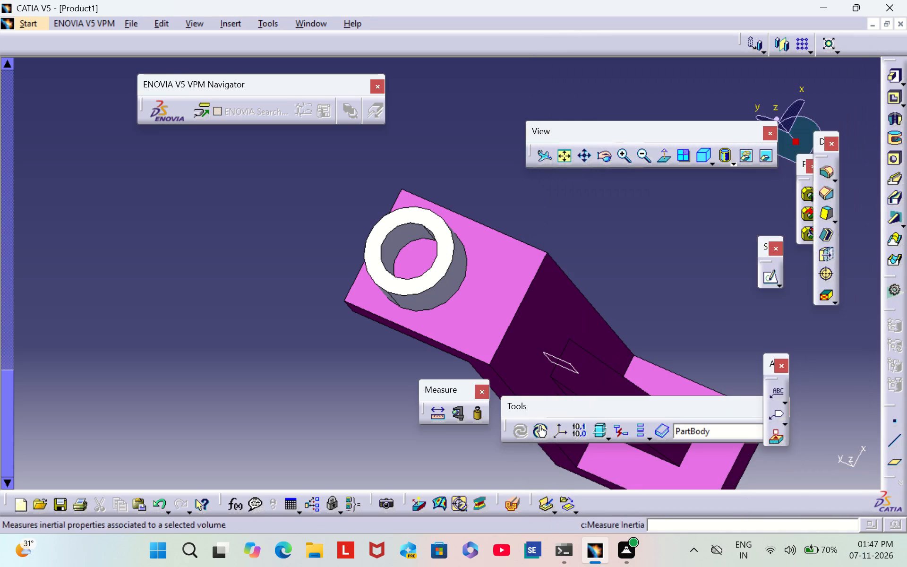
# Set the fill colour of the ring boss's flat annular end face to the same dark purple.
pyautogui.moveTo(291, 268); pyautogui.dragTo(364, 275, button='middle')
pyautogui.moveTo(291, 268); pyautogui.dragTo(364, 275, button='right')
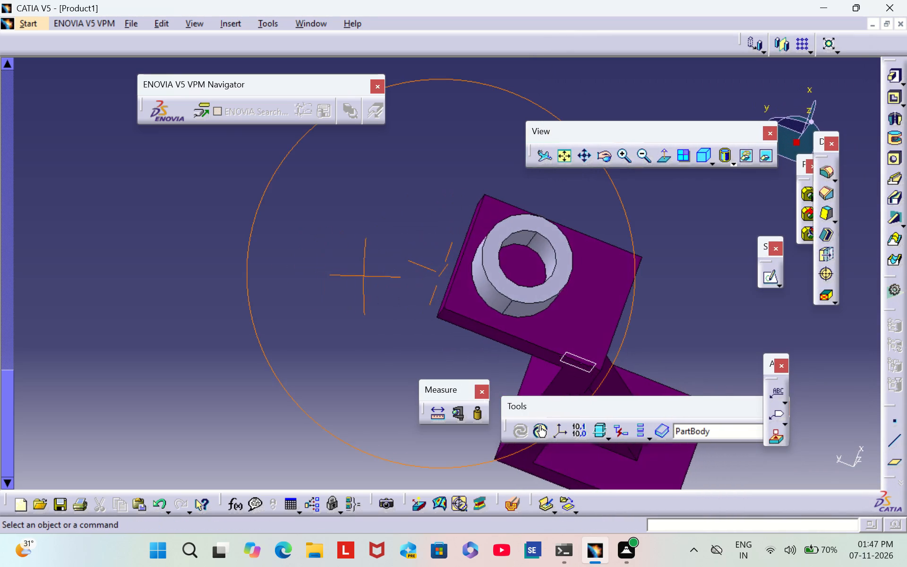
pyautogui.moveTo(364, 275); pyautogui.dragTo(367, 277, button='right')
pyautogui.moveTo(364, 275); pyautogui.dragTo(367, 277, button='middle')
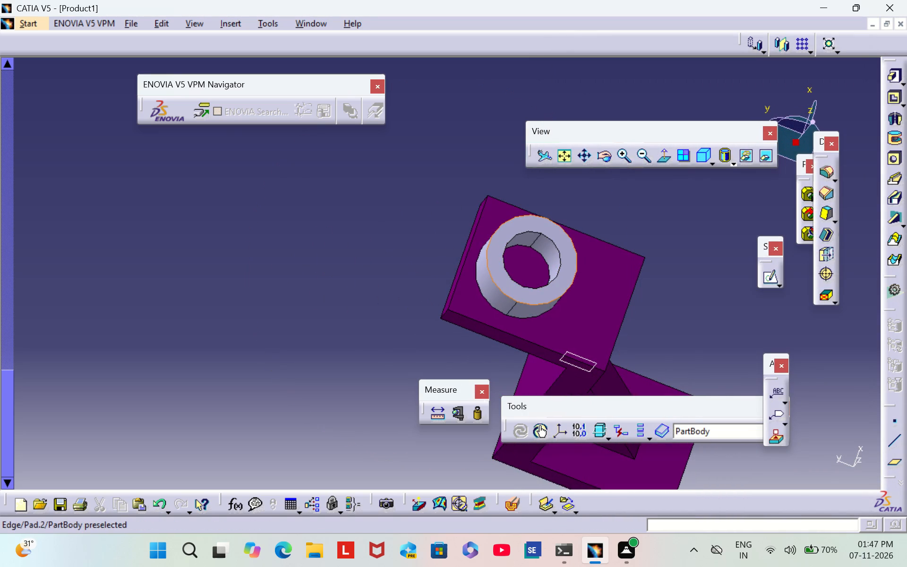
pyautogui.rightClick(554, 231)
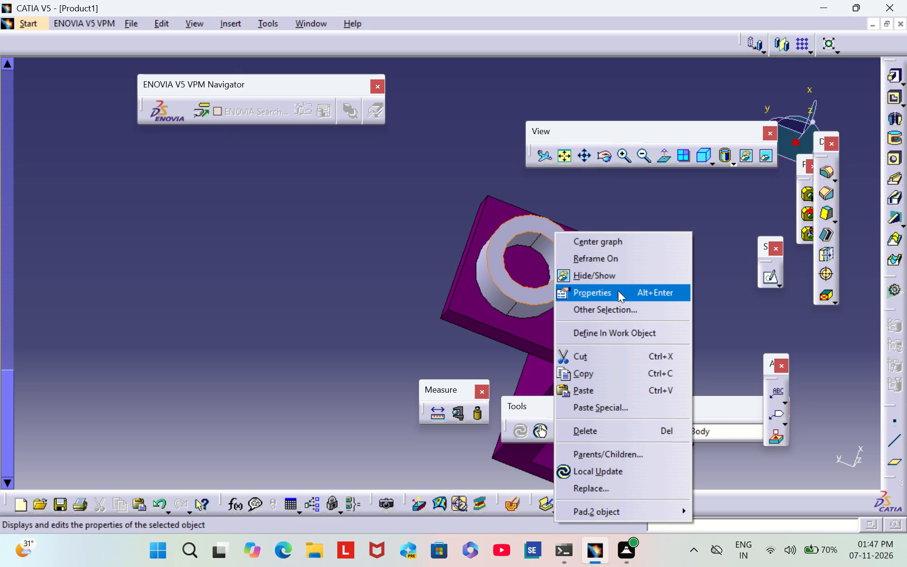
pyautogui.click(619, 293)
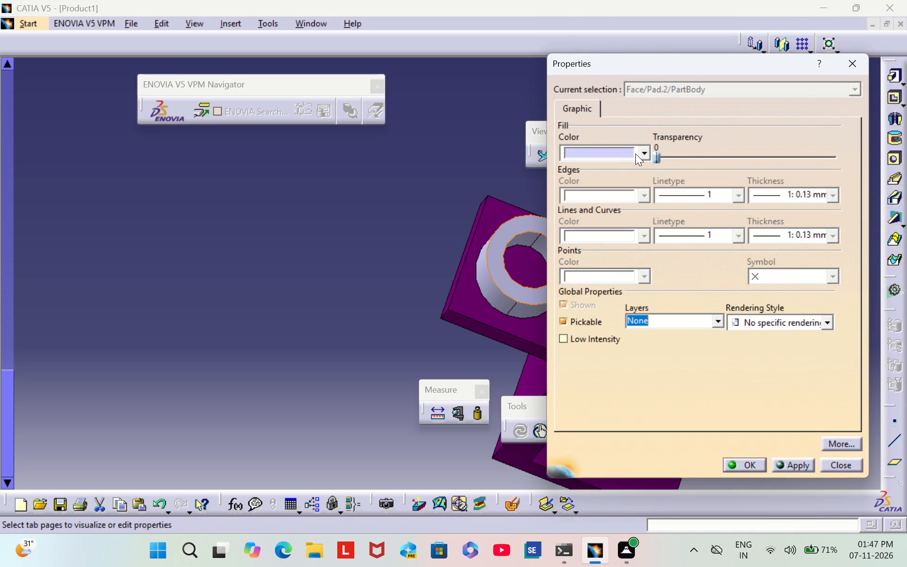
pyautogui.click(635, 154)
pyautogui.click(633, 397)
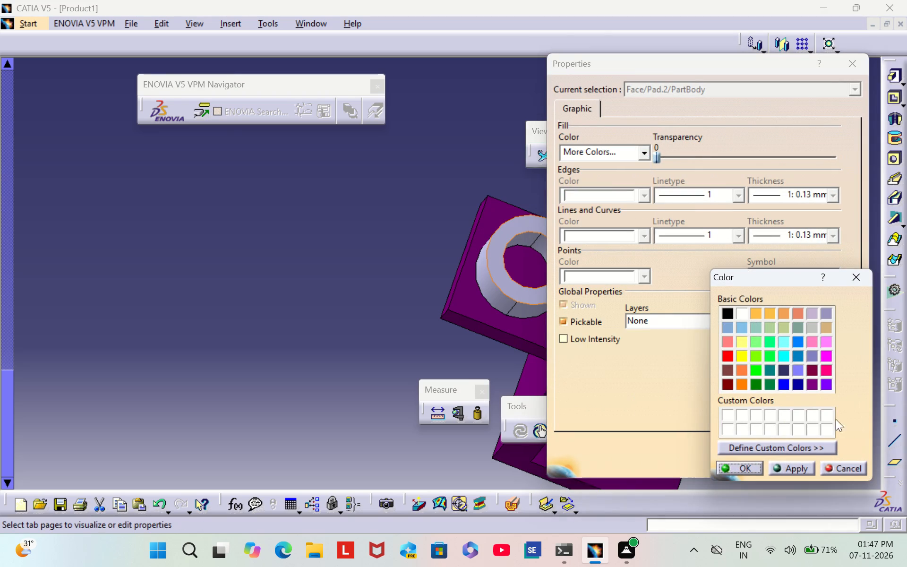
pyautogui.click(810, 386)
pyautogui.click(752, 470)
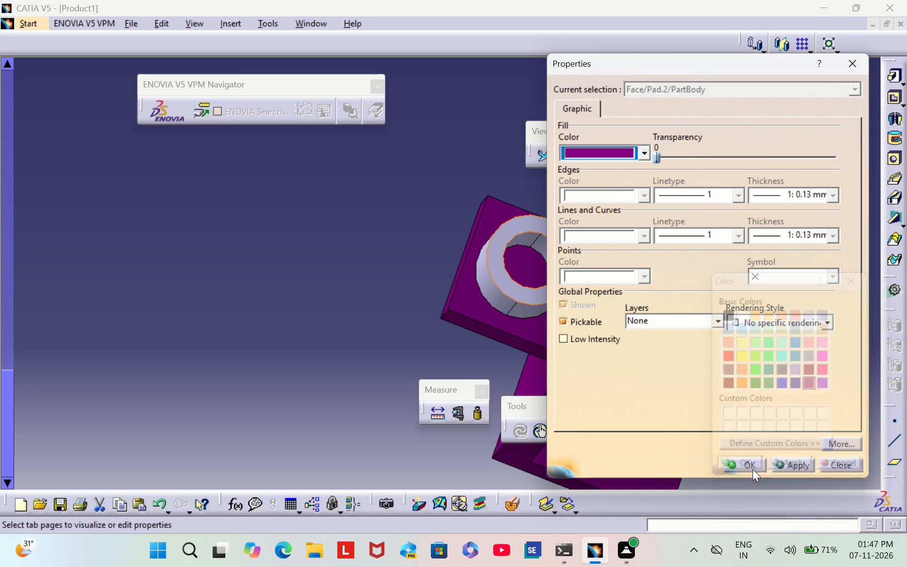
pyautogui.click(757, 461)
pyautogui.click(352, 268)
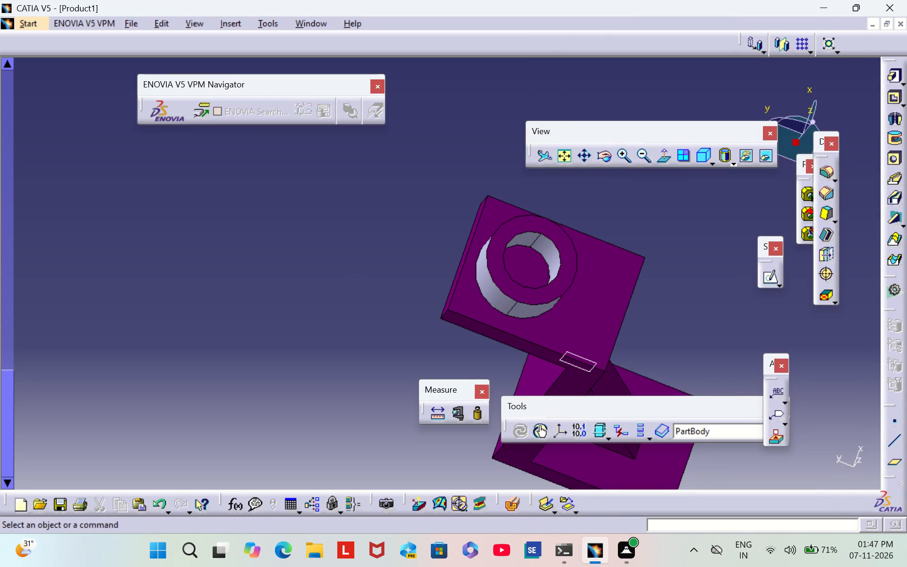
# Set the fill colour of the ring boss's outer cylindrical face to the same dark purple.
pyautogui.scroll(-1, 353, 267)
pyautogui.moveTo(353, 267); pyautogui.dragTo(436, 275, button='middle')
pyautogui.moveTo(354, 266); pyautogui.dragTo(436, 275, button='right')
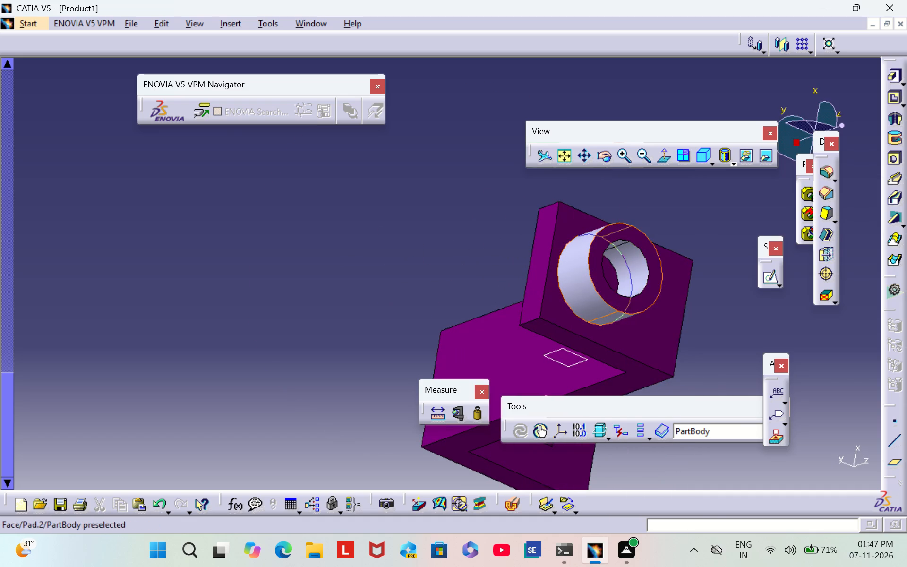
pyautogui.rightClick(576, 282)
pyautogui.click(617, 303)
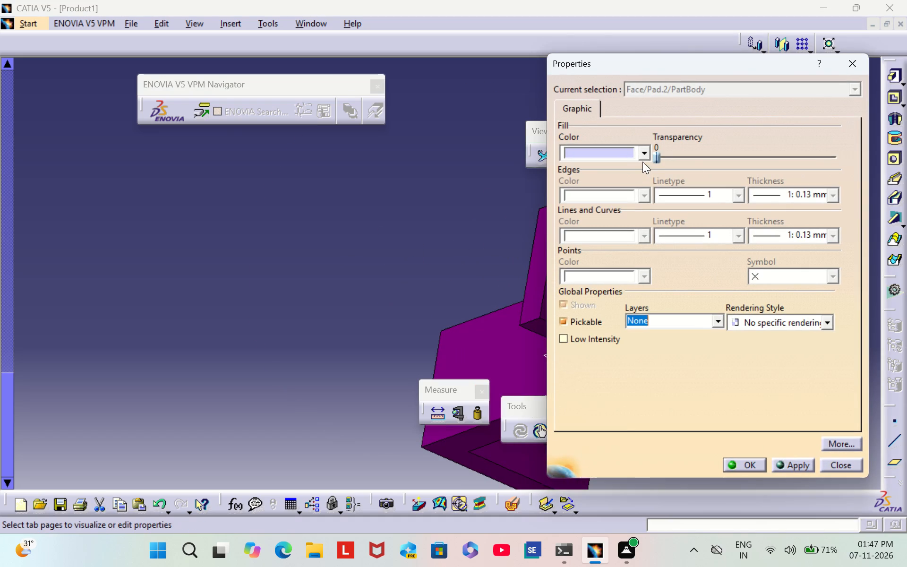
pyautogui.click(642, 142)
pyautogui.click(638, 155)
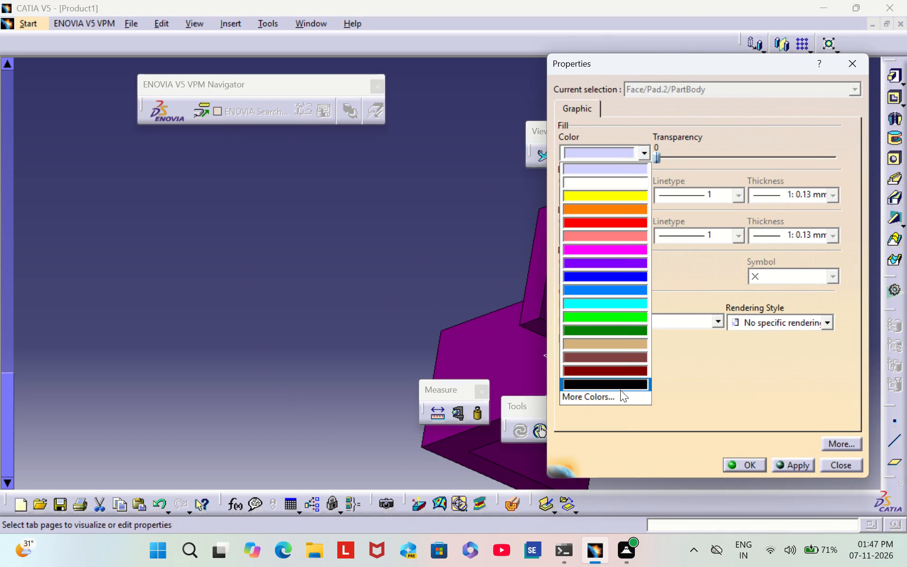
pyautogui.click(620, 393)
pyautogui.click(812, 385)
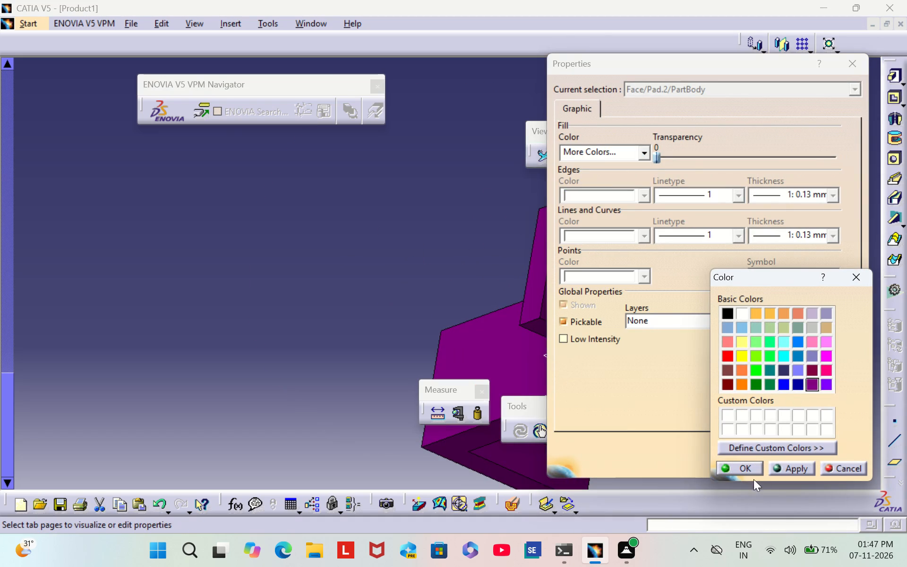
pyautogui.click(745, 467)
pyautogui.click(745, 467)
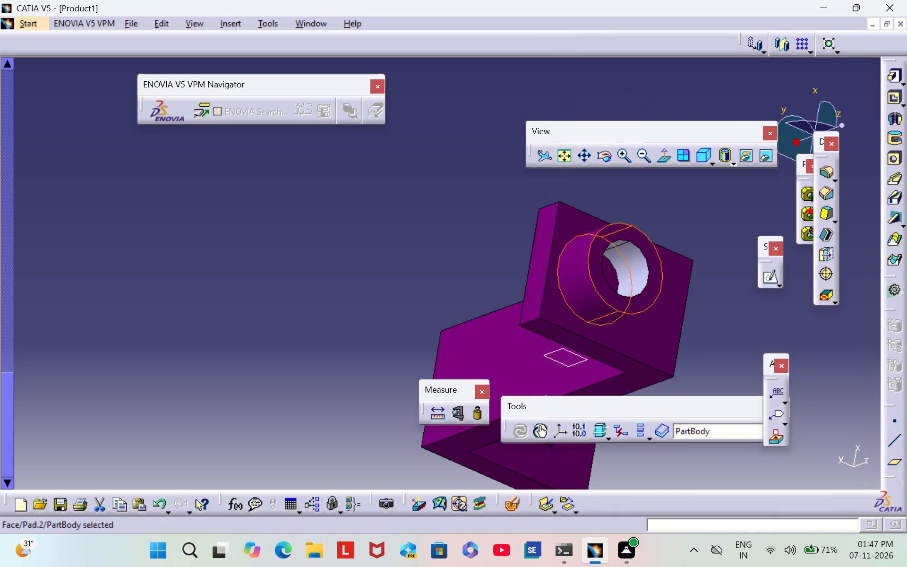
pyautogui.click(397, 327)
# Set the fill colour of the ring boss's inner cylindrical bore face to the same dark purple.
pyautogui.moveTo(426, 296); pyautogui.dragTo(383, 337, button='middle')
pyautogui.moveTo(426, 296); pyautogui.dragTo(383, 337, button='right')
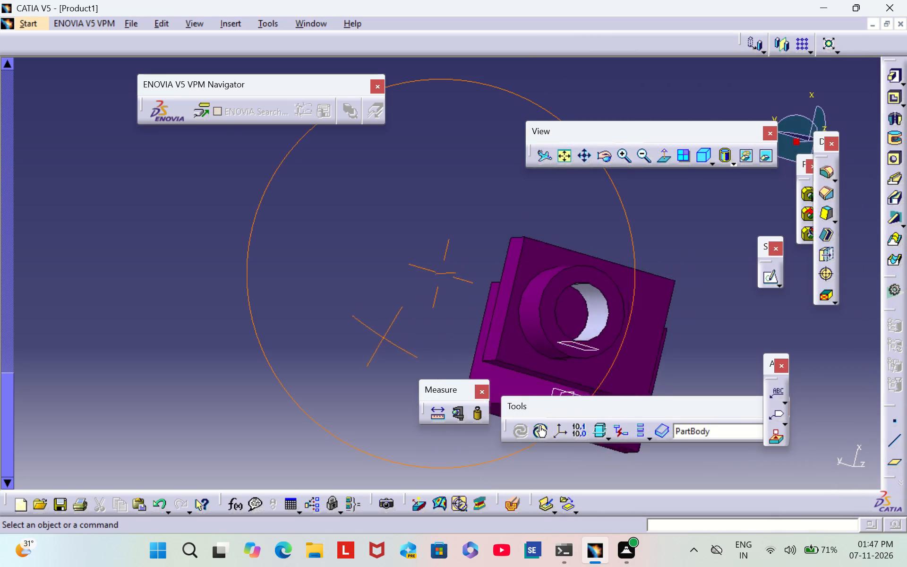
pyautogui.moveTo(383, 337); pyautogui.dragTo(375, 343, button='right')
pyautogui.moveTo(383, 337); pyautogui.dragTo(375, 343, button='middle')
pyautogui.middleClick(375, 343)
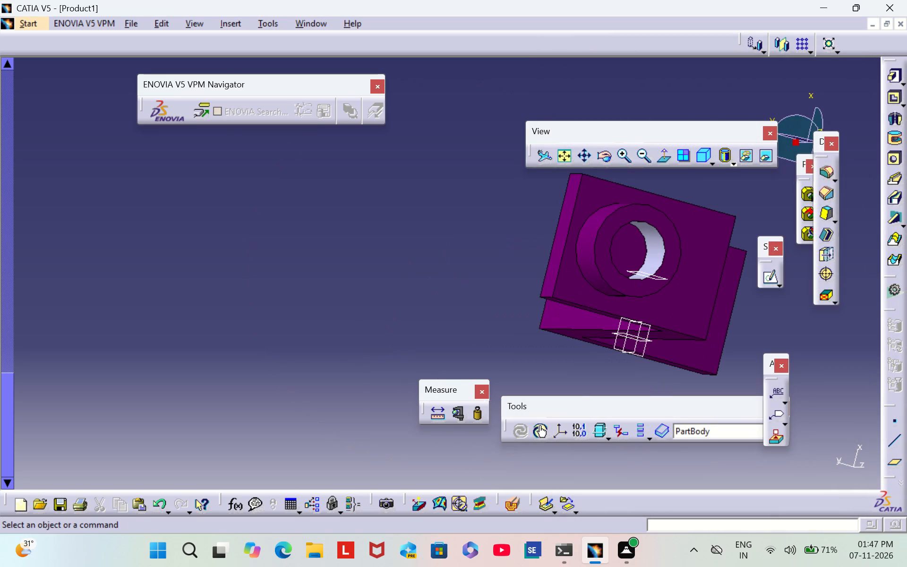
pyautogui.moveTo(375, 347); pyautogui.dragTo(383, 346, button='middle')
pyautogui.scroll(-1, 375, 347)
pyautogui.moveTo(376, 346); pyautogui.dragTo(383, 346, button='right')
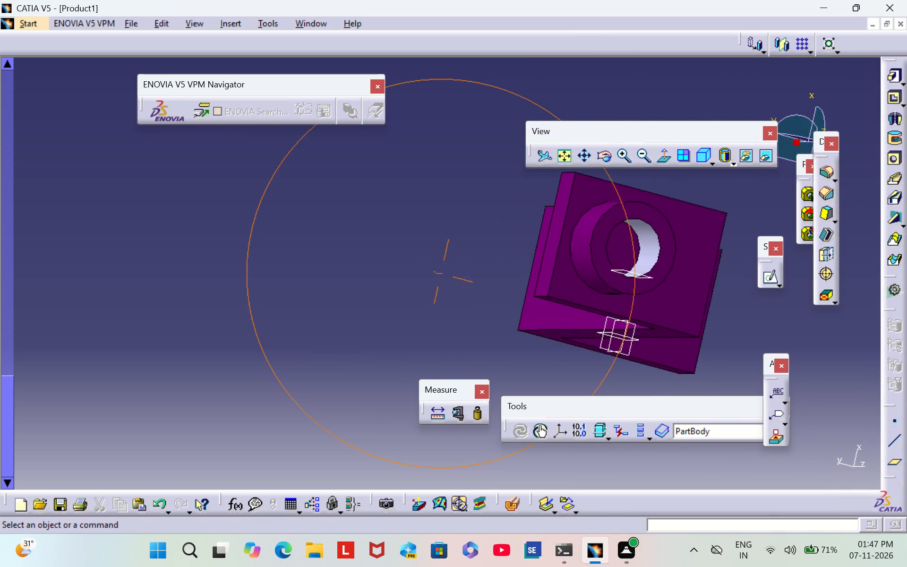
pyautogui.moveTo(383, 346); pyautogui.dragTo(373, 336, button='right')
pyautogui.moveTo(383, 346); pyautogui.dragTo(373, 336, button='middle')
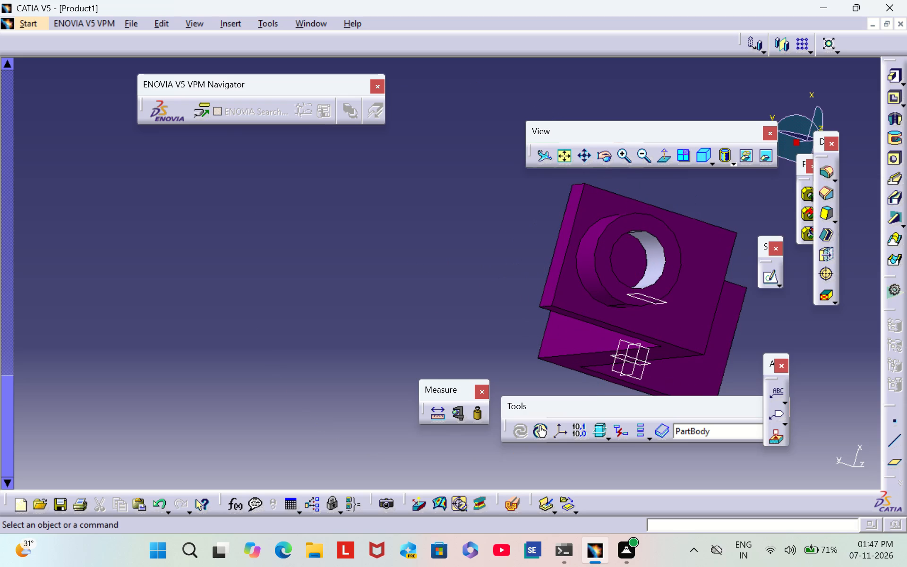
pyautogui.rightClick(657, 258)
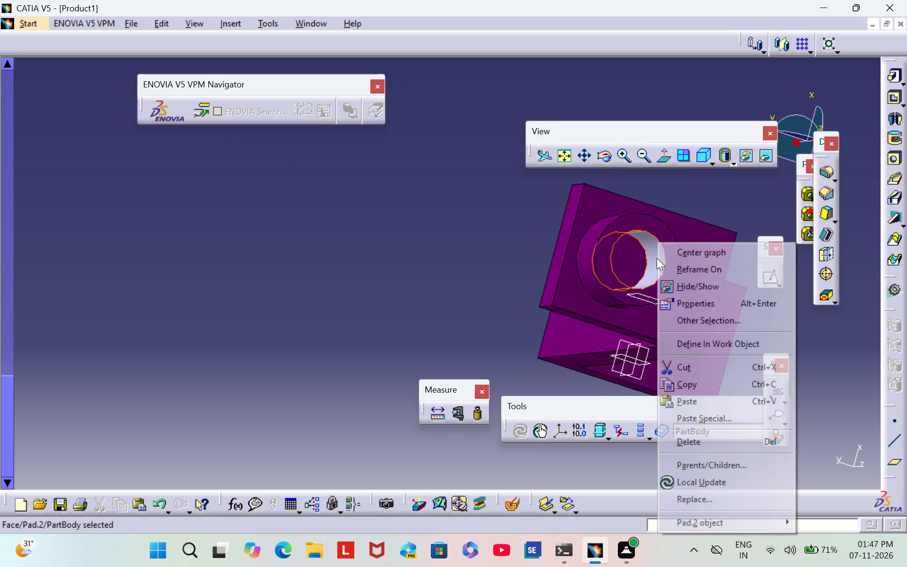
pyautogui.click(709, 304)
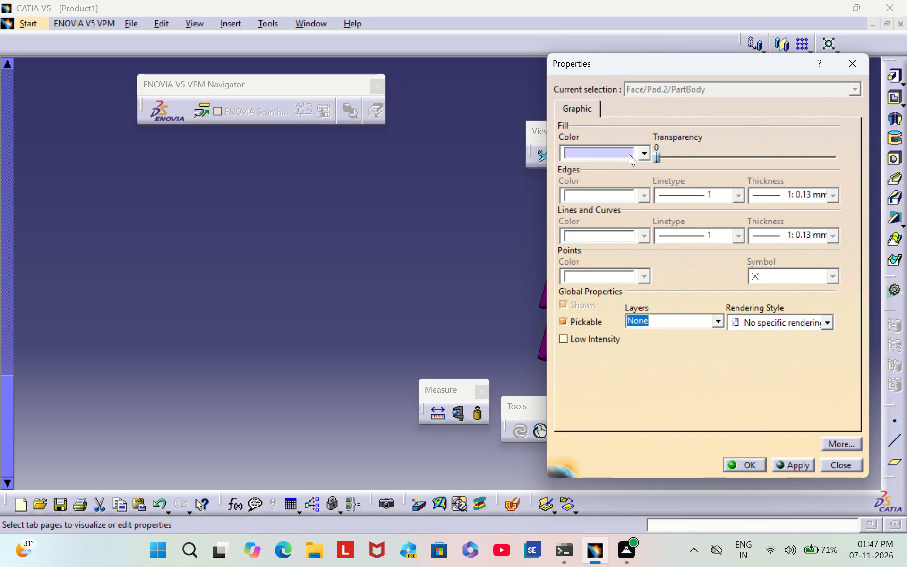
pyautogui.click(629, 154)
pyautogui.click(639, 394)
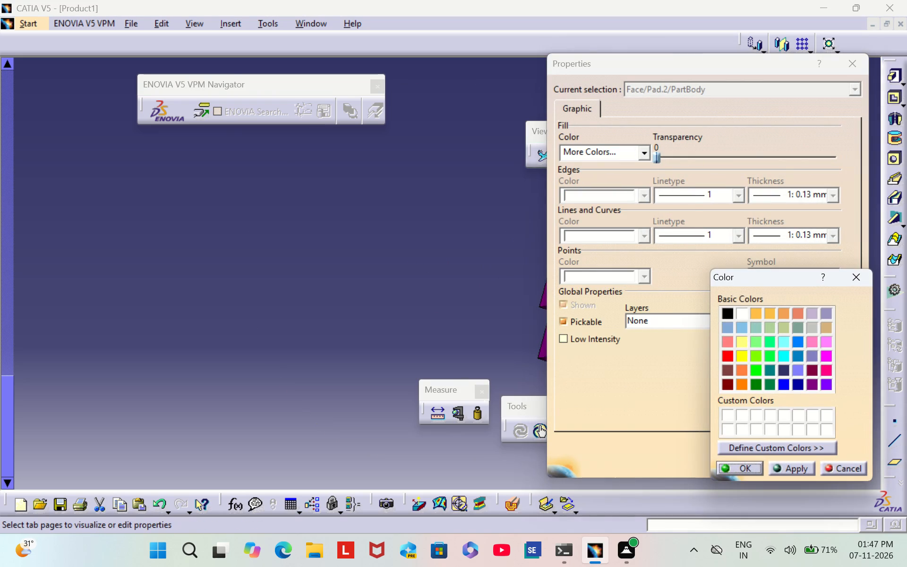
pyautogui.click(817, 385)
pyautogui.click(749, 466)
pyautogui.click(747, 463)
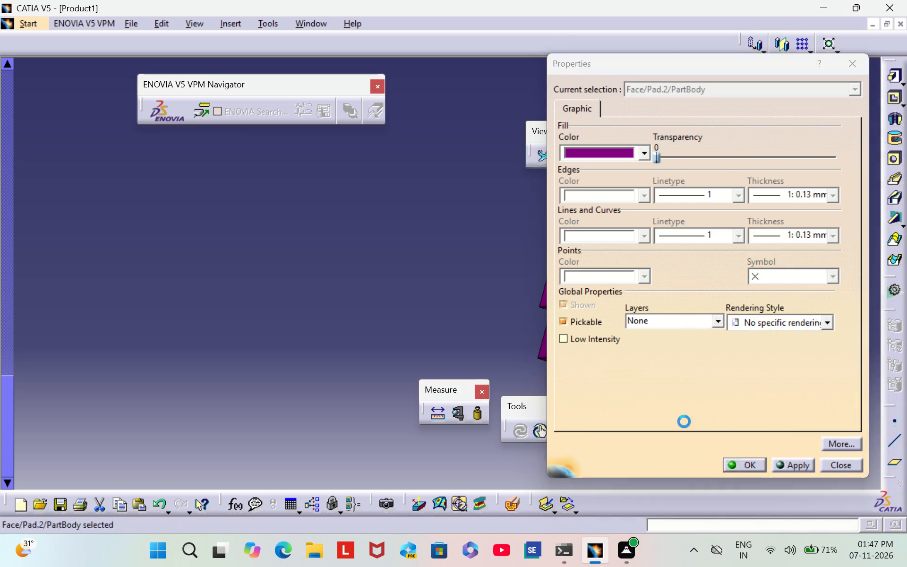
pyautogui.click(389, 287)
# Show the bracket in the isometric view and frame it enlarged to examine the coloured faces.
pyautogui.scroll(-1, 462, 246)
pyautogui.moveTo(461, 246); pyautogui.dragTo(459, 246, button='middle')
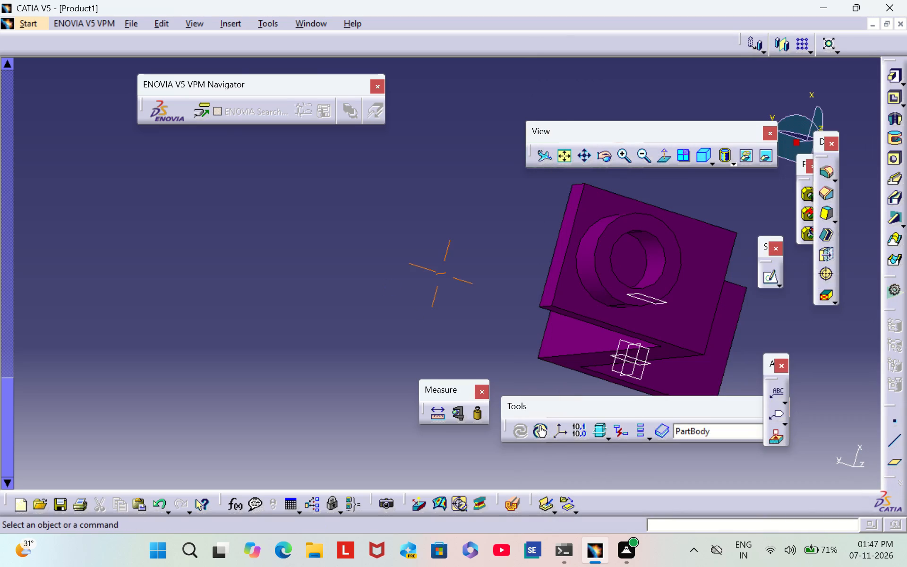
pyautogui.moveTo(459, 246); pyautogui.dragTo(259, 274, button='middle')
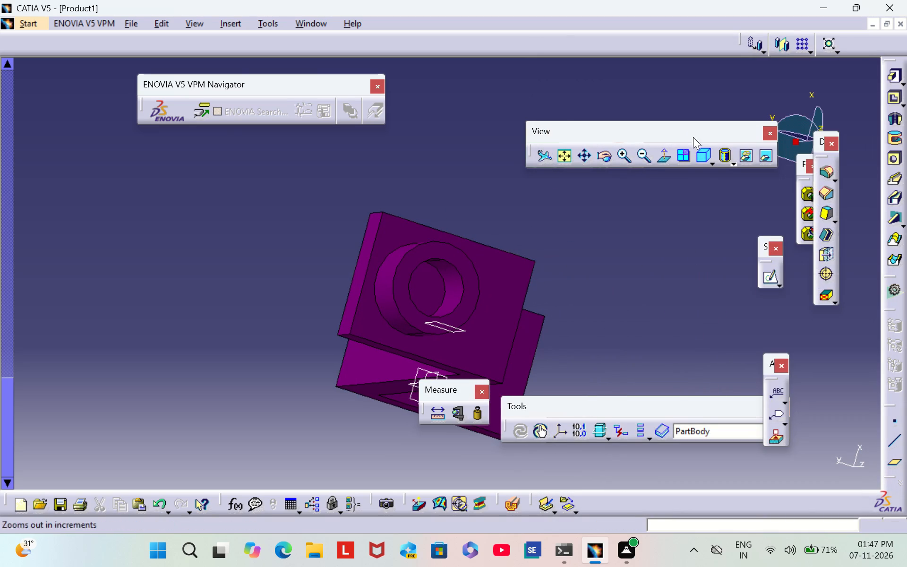
pyautogui.click(702, 160)
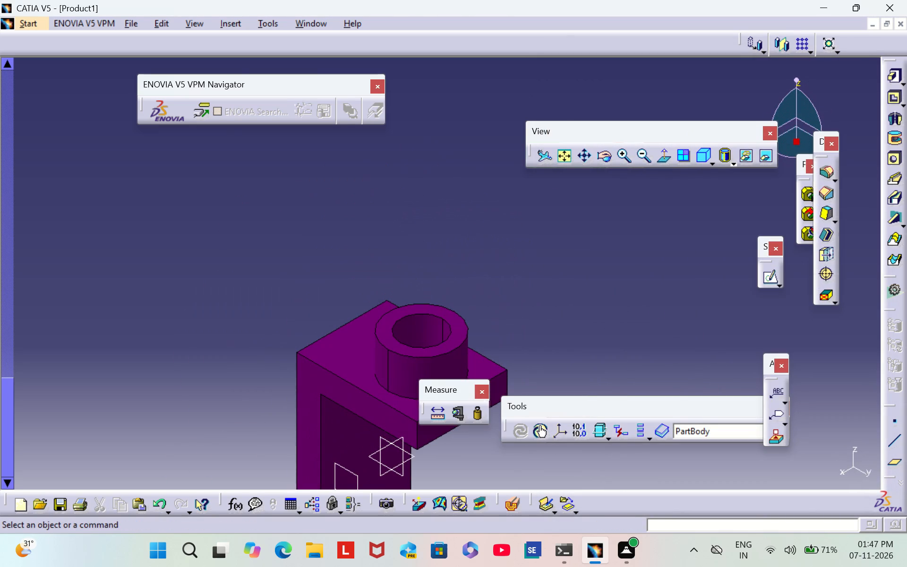
pyautogui.moveTo(500, 227); pyautogui.dragTo(535, 83, button='middle')
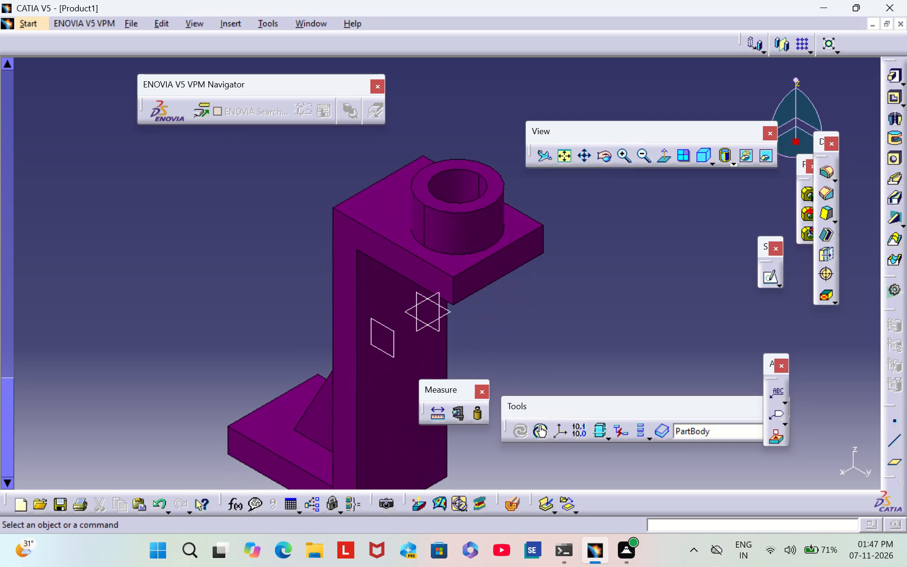
pyautogui.click(643, 153)
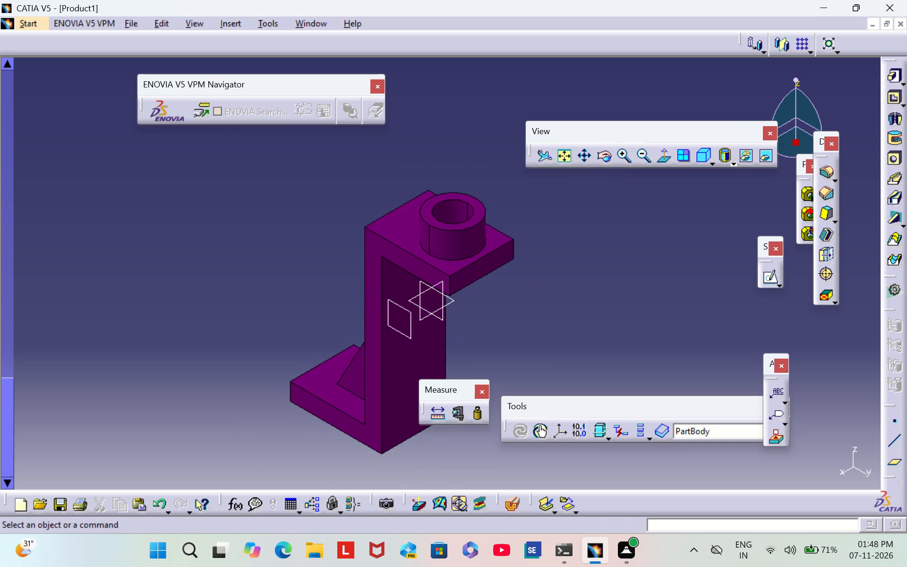
pyautogui.scroll(-2, 525, 309)
pyautogui.moveTo(524, 307); pyautogui.dragTo(590, 262, button='middle')
pyautogui.scroll(1, 590, 263)
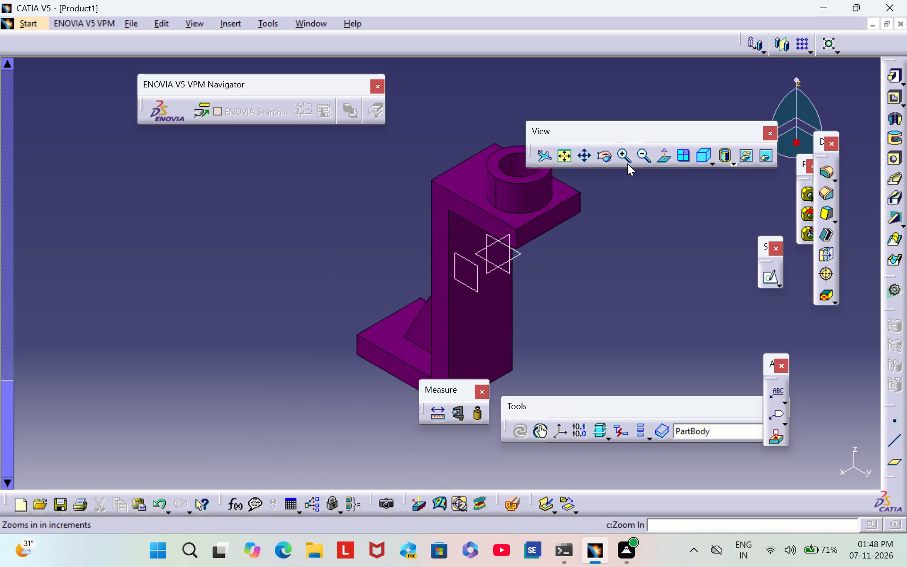
pyautogui.click(623, 158)
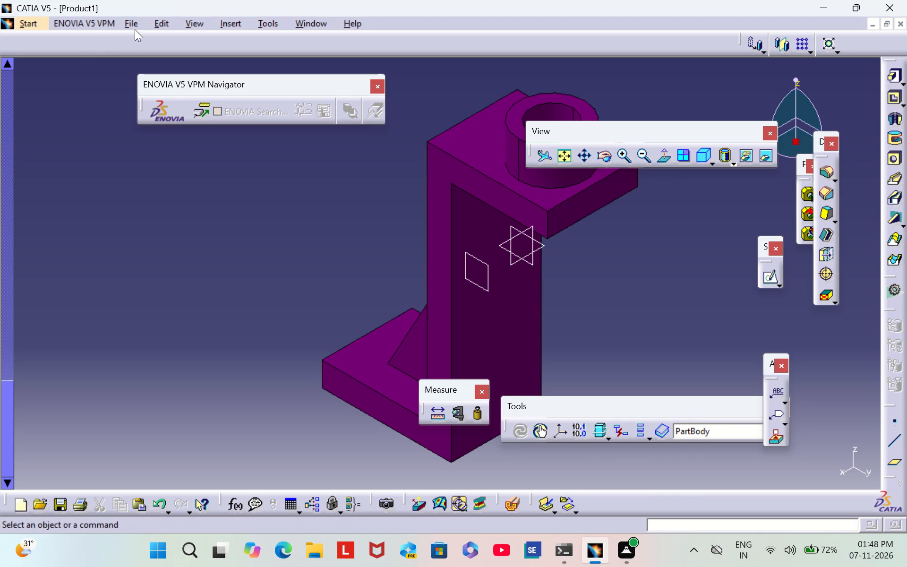
# Save the part to the Desktop as a CATPart named PART 4, accepting the update of linked documents.
pyautogui.click(140, 24)
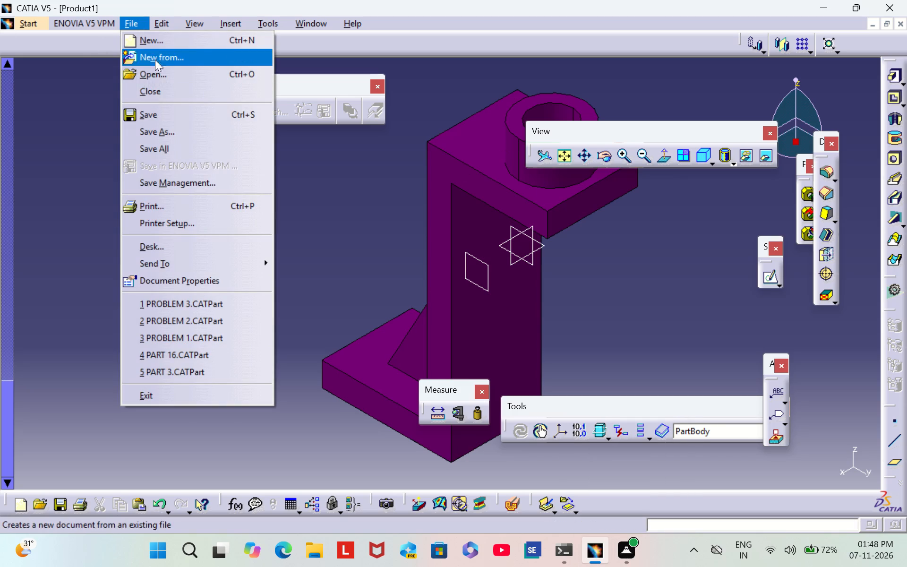
pyautogui.click(188, 132)
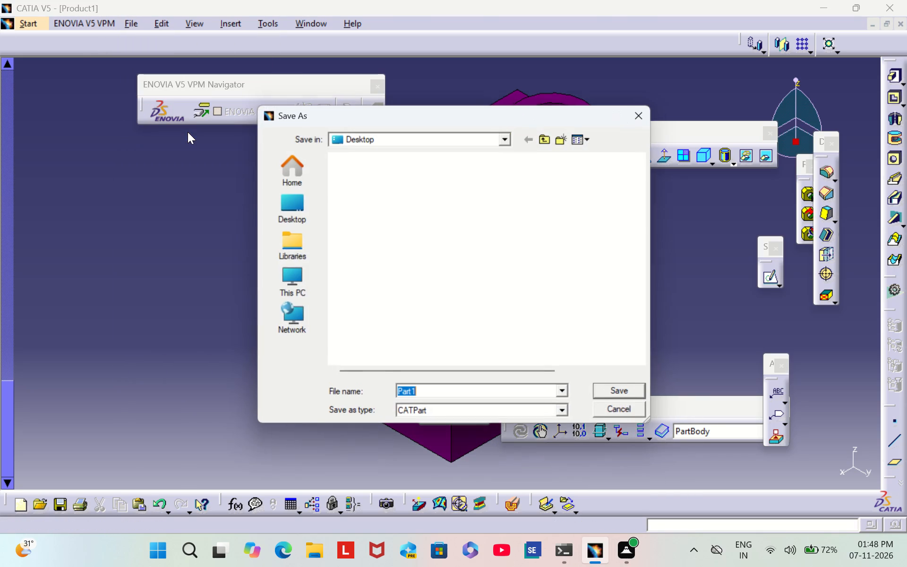
pyautogui.press('BackSpace')
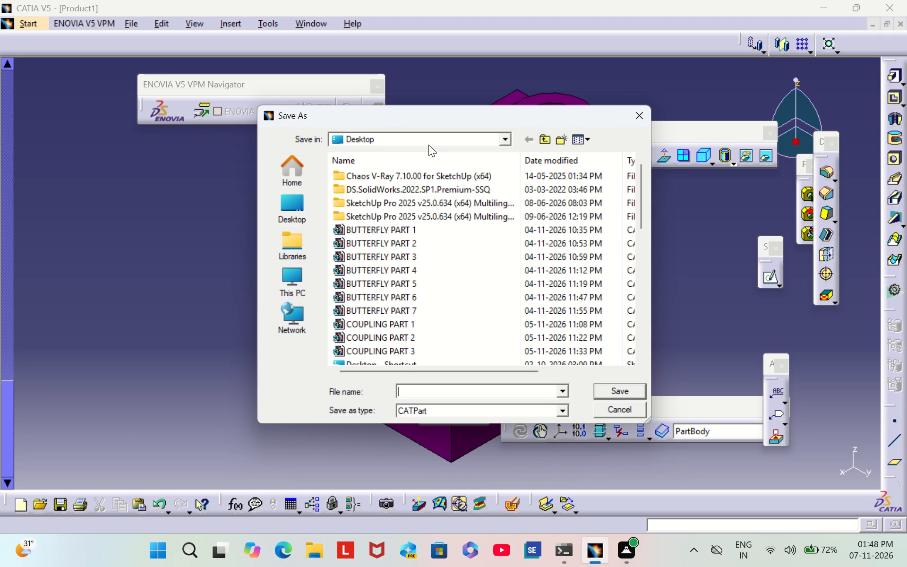
pyautogui.write('PART')
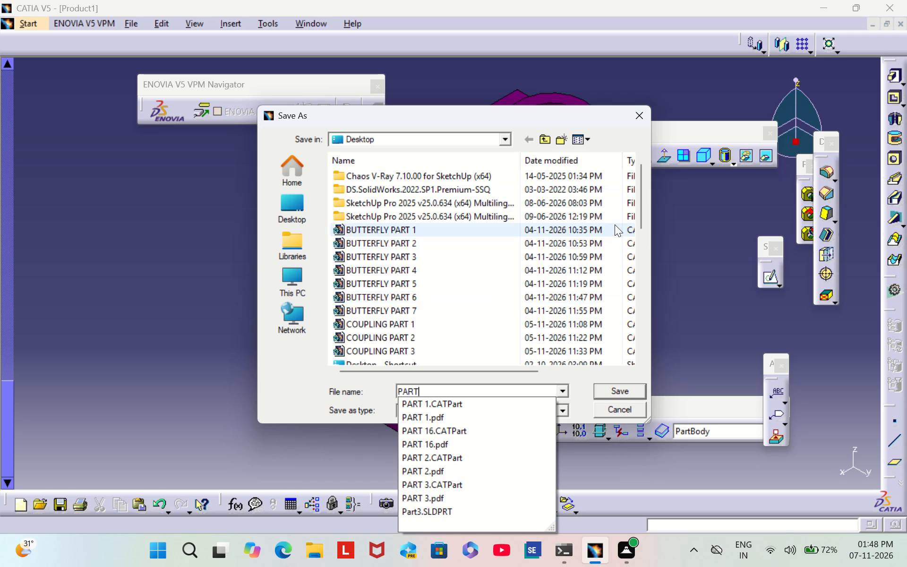
pyautogui.press('space')
pyautogui.write('4')
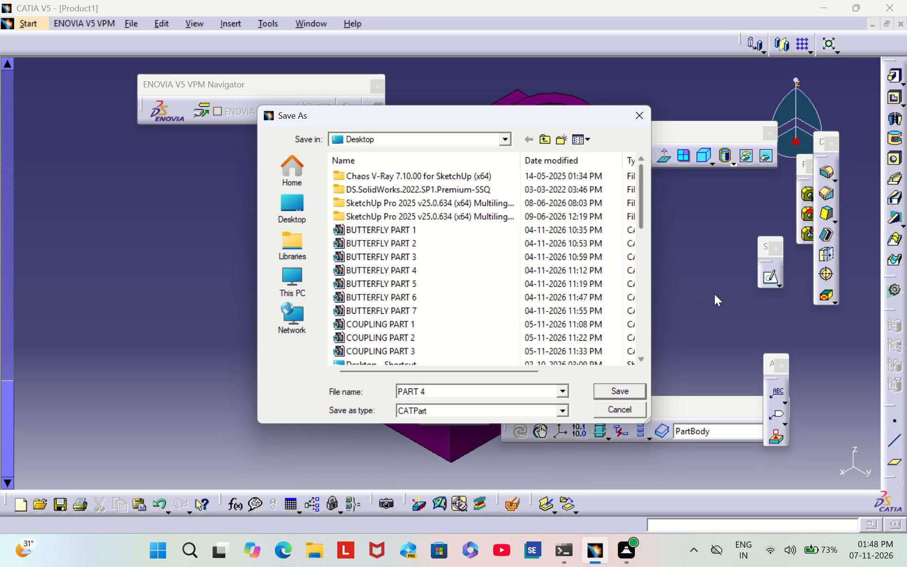
pyautogui.click(617, 391)
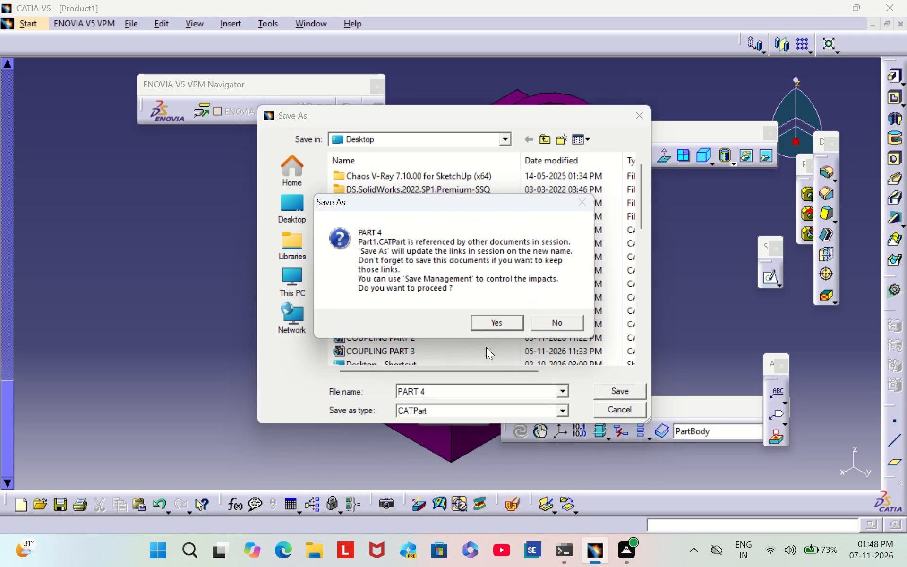
pyautogui.click(484, 325)
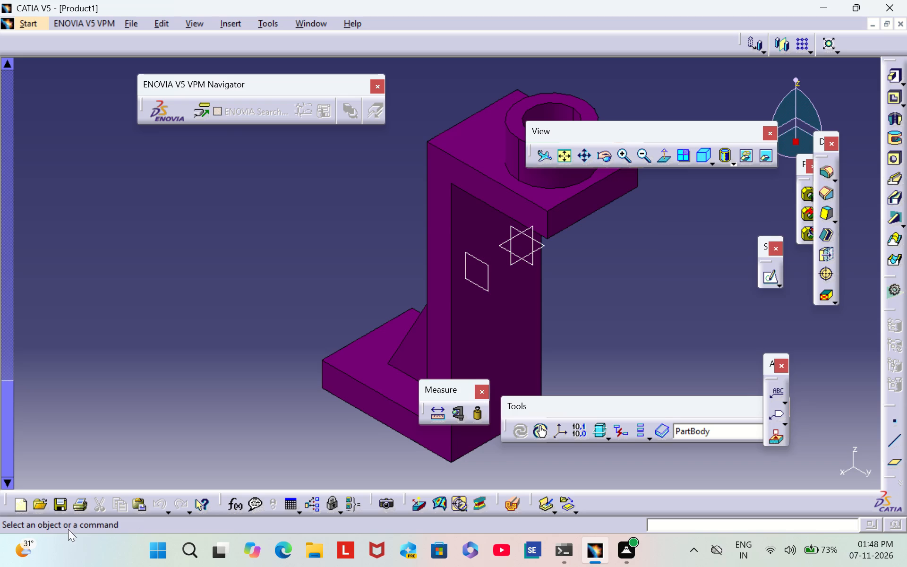
# Print the isometric view of the bracket to a PDF document named PART 4 on the Desktop.
pyautogui.click(78, 506)
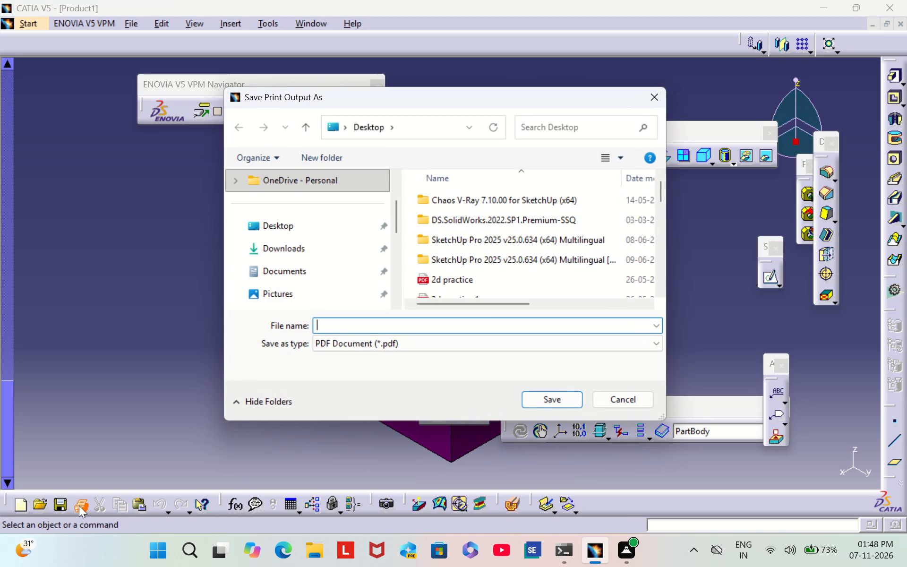
pyautogui.write('PAE')
pyautogui.press('BackSpace')
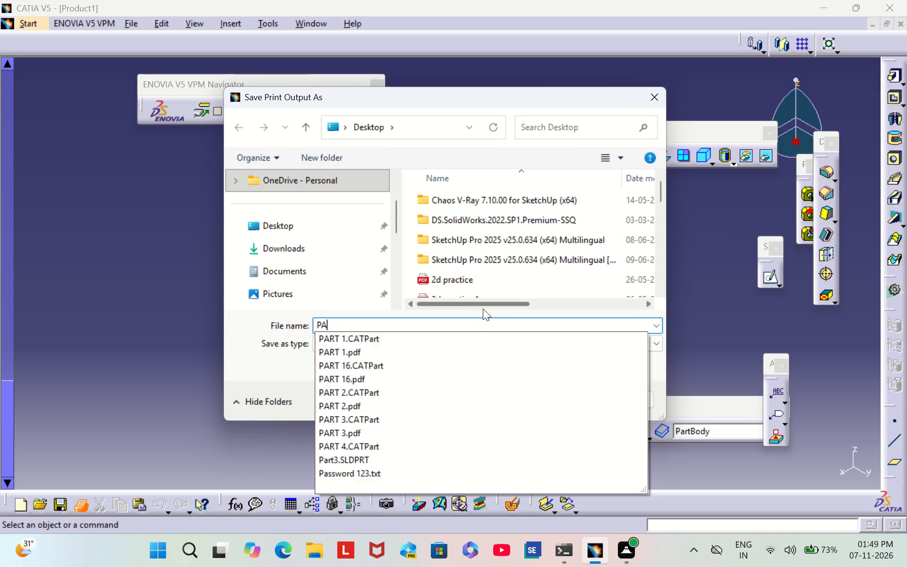
pyautogui.write('RT')
pyautogui.press('space')
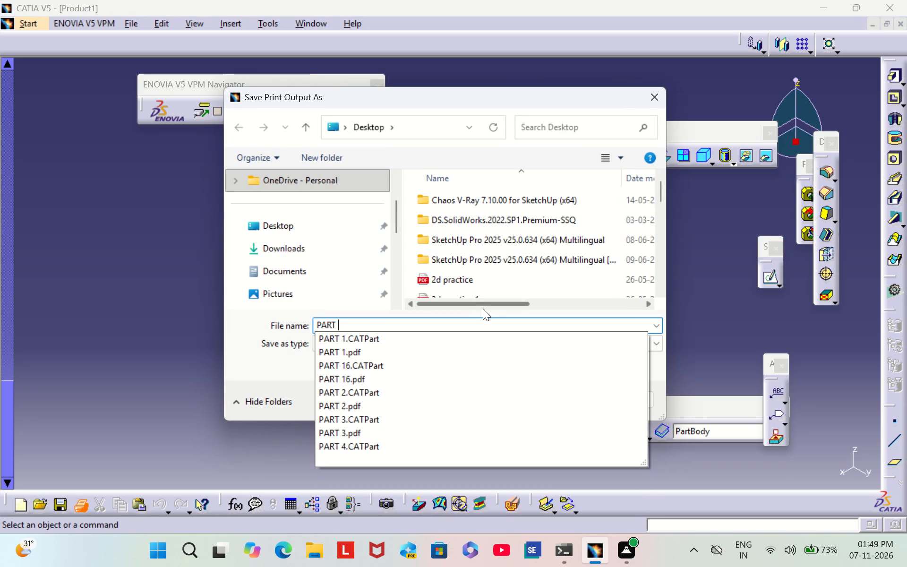
pyautogui.press('4')
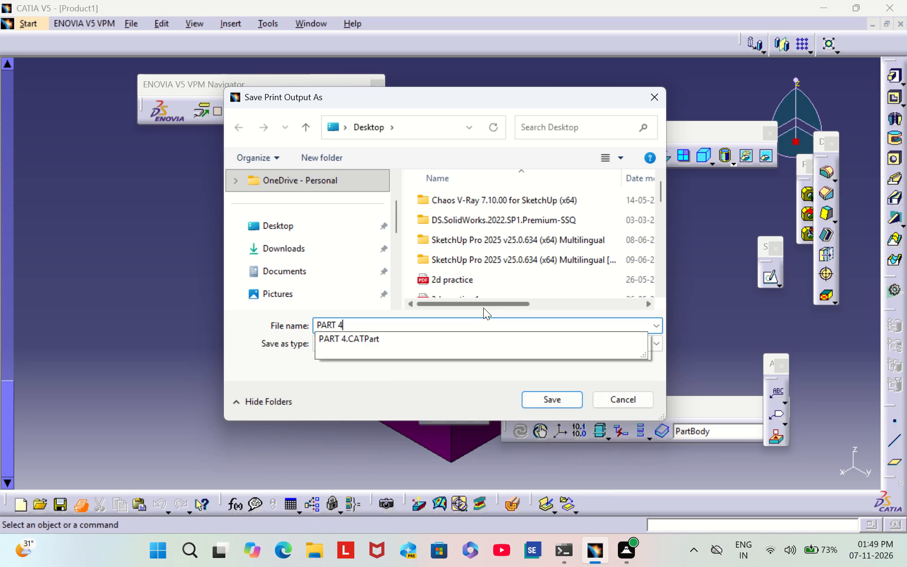
pyautogui.click(533, 398)
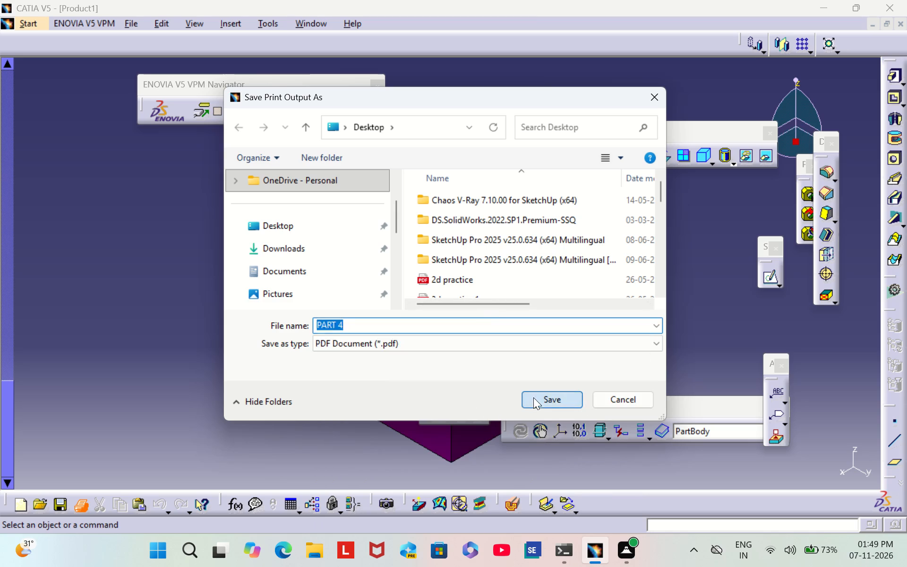